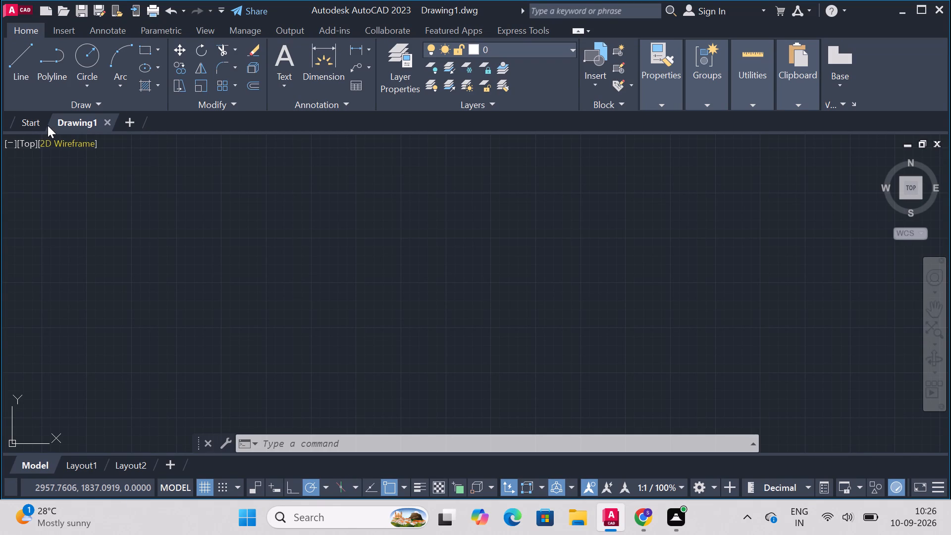
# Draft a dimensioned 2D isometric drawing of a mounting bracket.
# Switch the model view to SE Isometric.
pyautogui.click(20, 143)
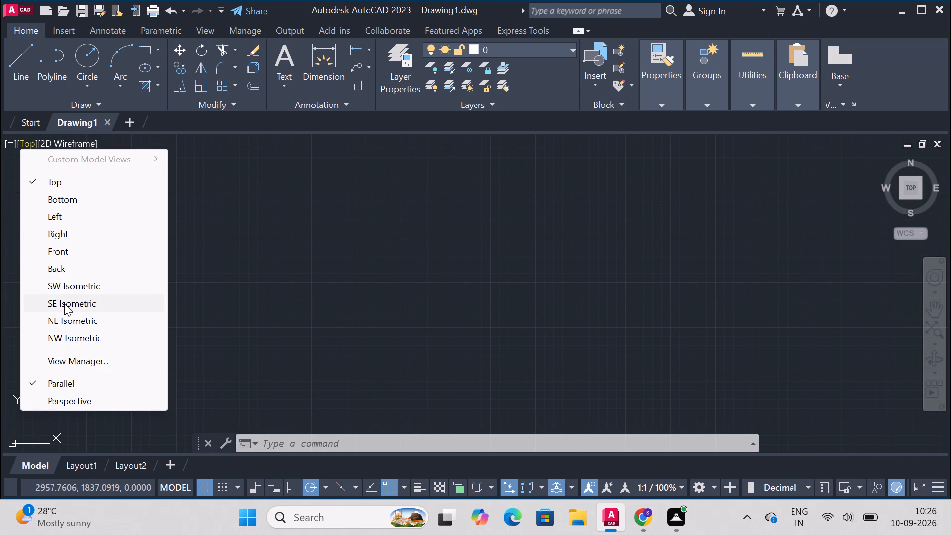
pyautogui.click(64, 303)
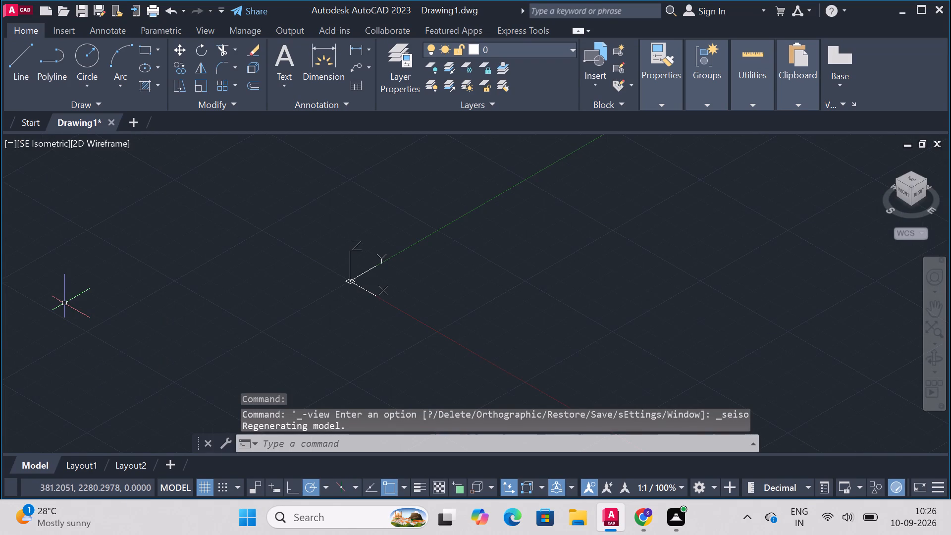
# Change the model view to SW Isometric.
pyautogui.click(33, 145)
pyautogui.click(69, 287)
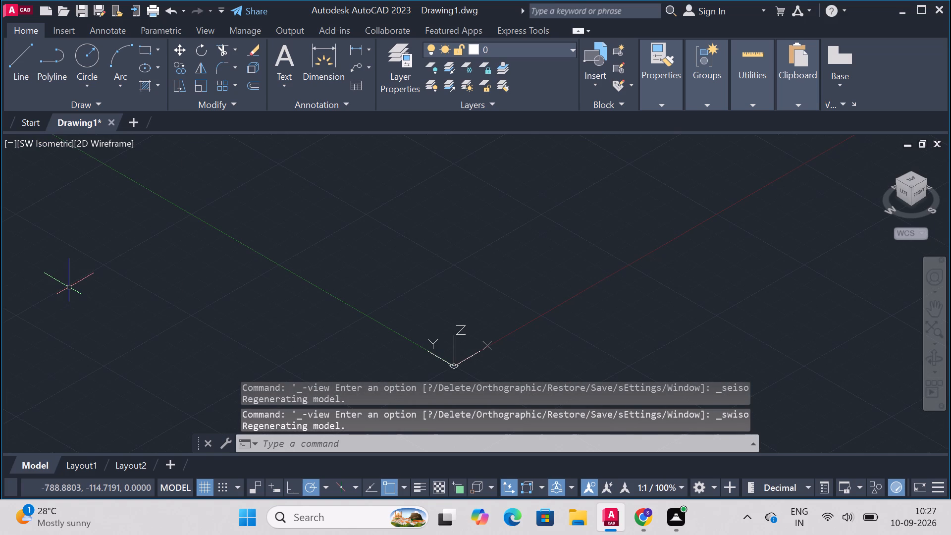
pyautogui.click(68, 143)
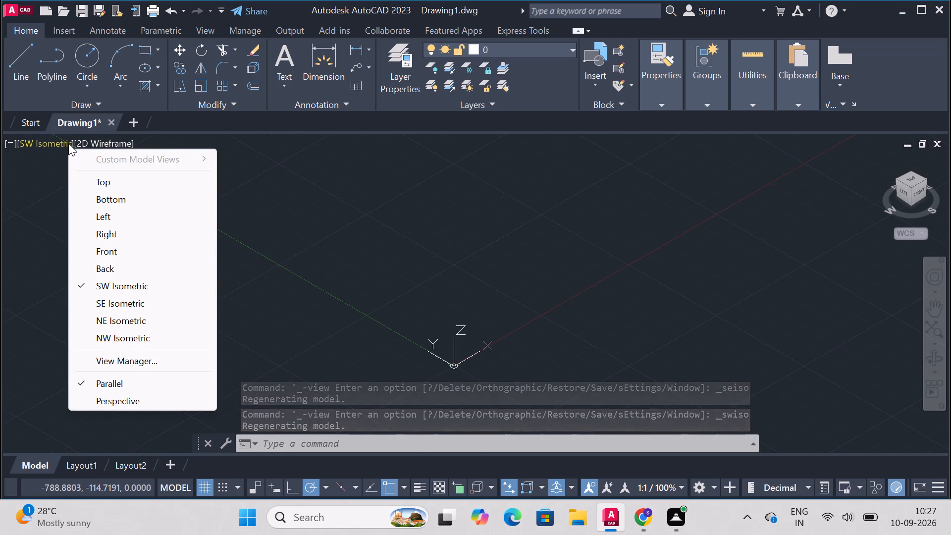
pyautogui.click(309, 192)
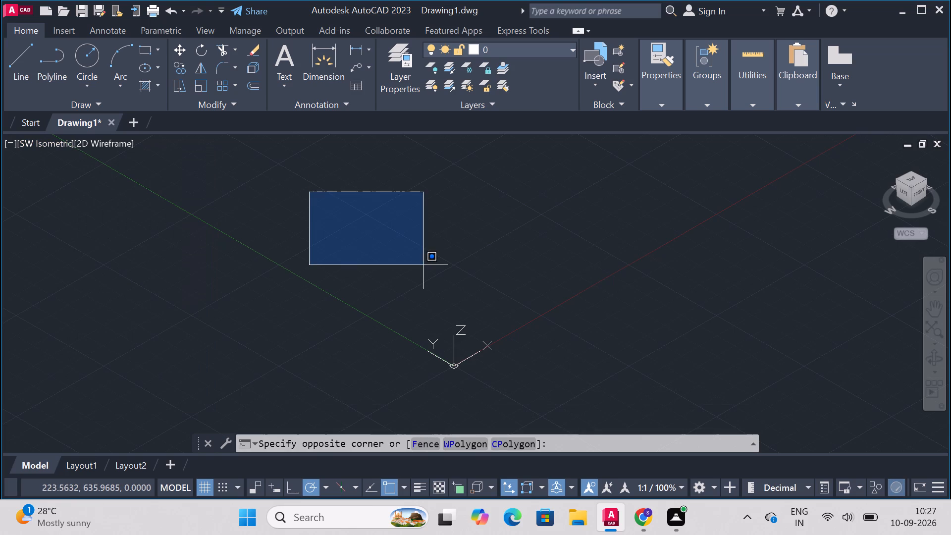
pyautogui.press('Escape')
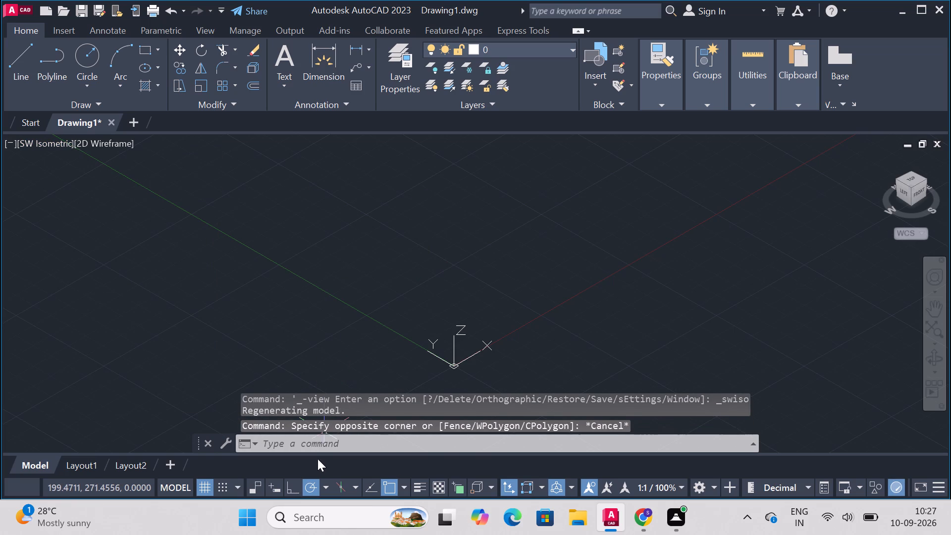
# Set the model space drawing limits from 0,0 to 150,150.
pyautogui.click(311, 441)
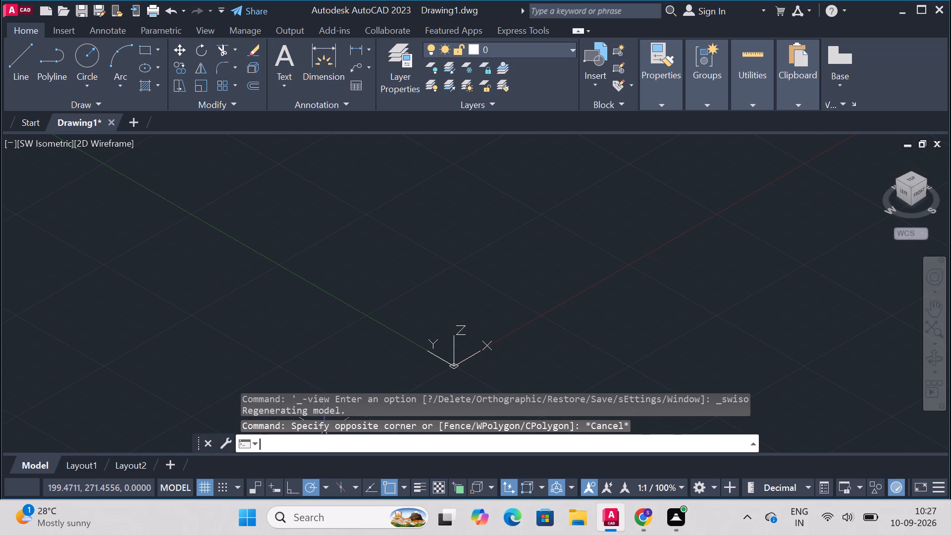
pyautogui.write('lim')
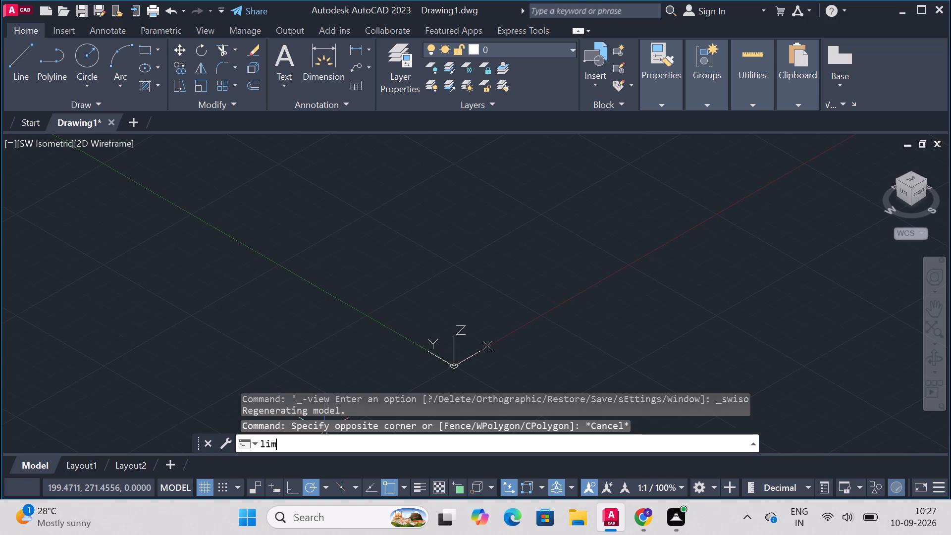
pyautogui.press('i')
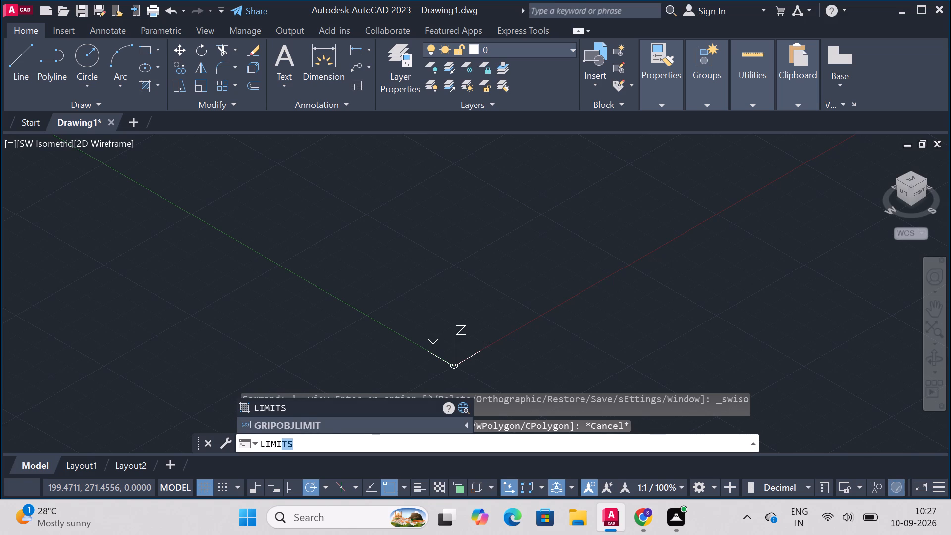
pyautogui.press('Return')
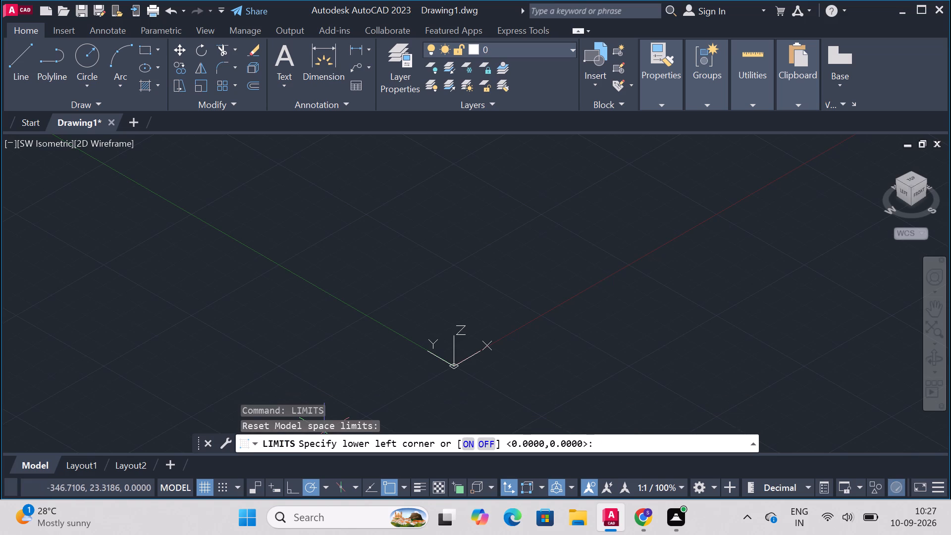
pyautogui.write('0,0')
pyautogui.press('Return')
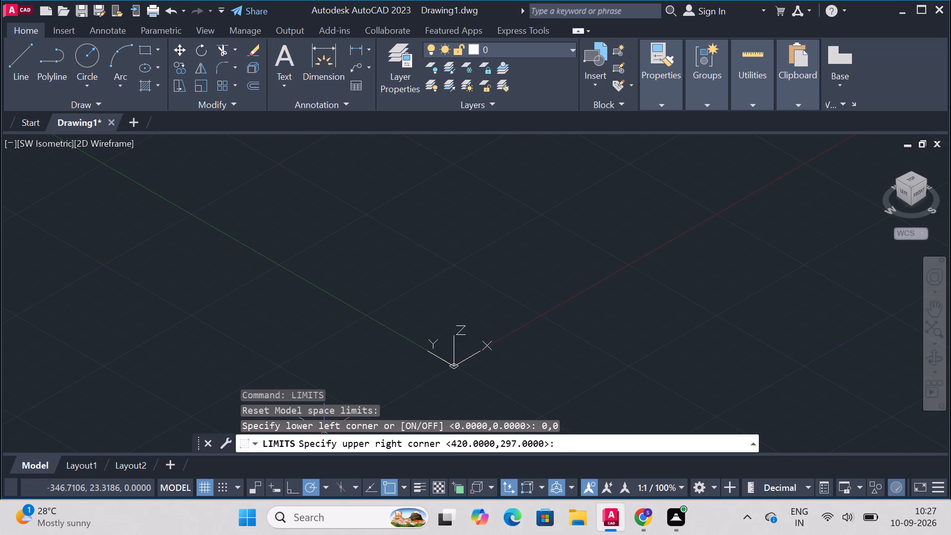
pyautogui.write('15')
pyautogui.write('0,1')
pyautogui.write('50')
pyautogui.press('Return')
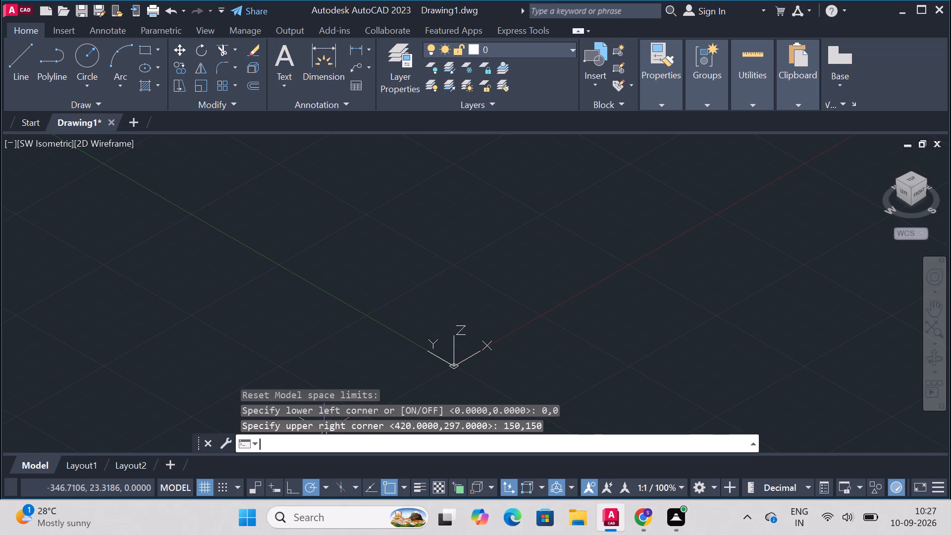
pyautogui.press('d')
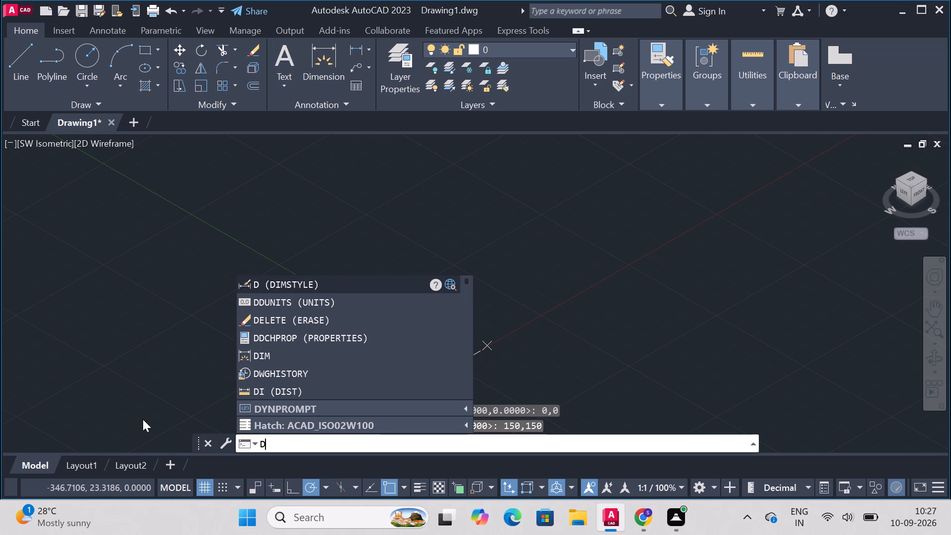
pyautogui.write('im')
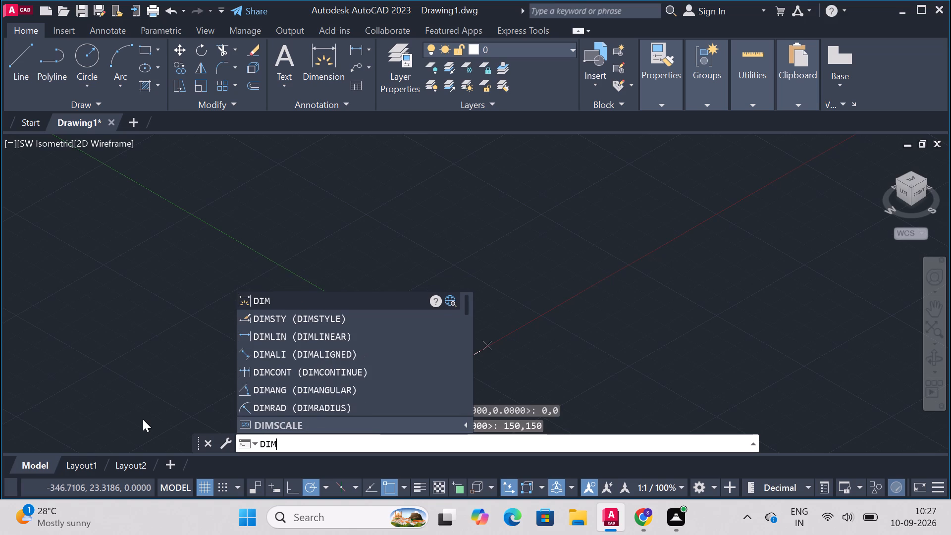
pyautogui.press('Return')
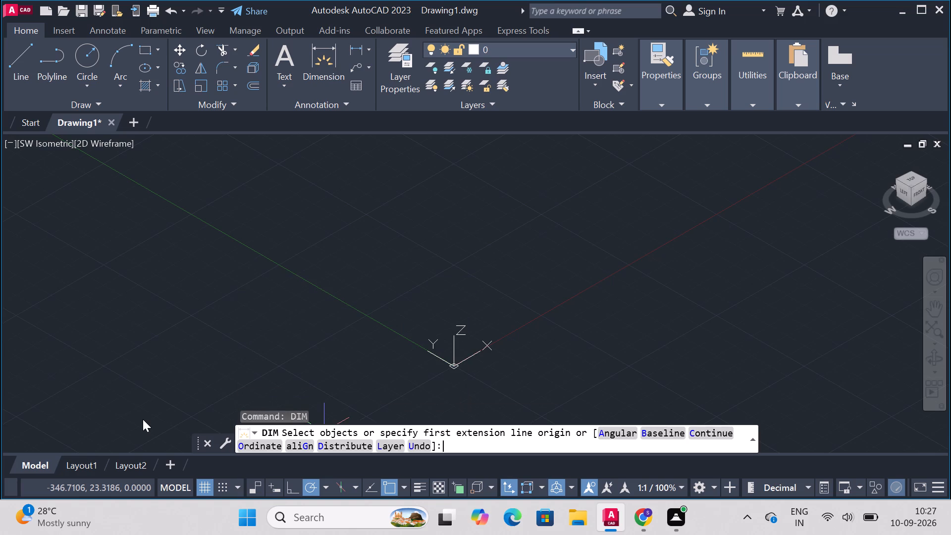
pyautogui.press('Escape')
# Review the ISO-25 dimension style's settings for units, tolerances, fit, lines, symbols and arrows, and text.
pyautogui.press('d')
pyautogui.press('Return')
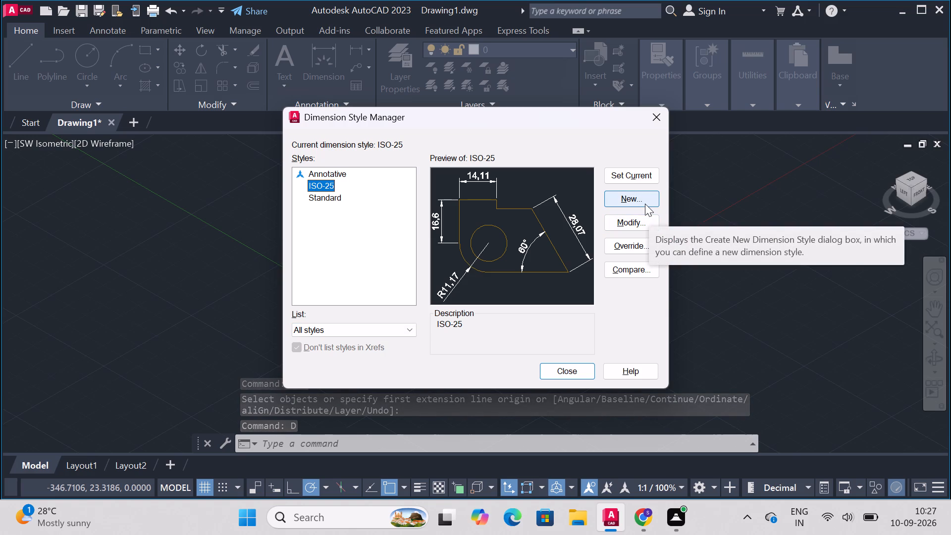
pyautogui.click(645, 204)
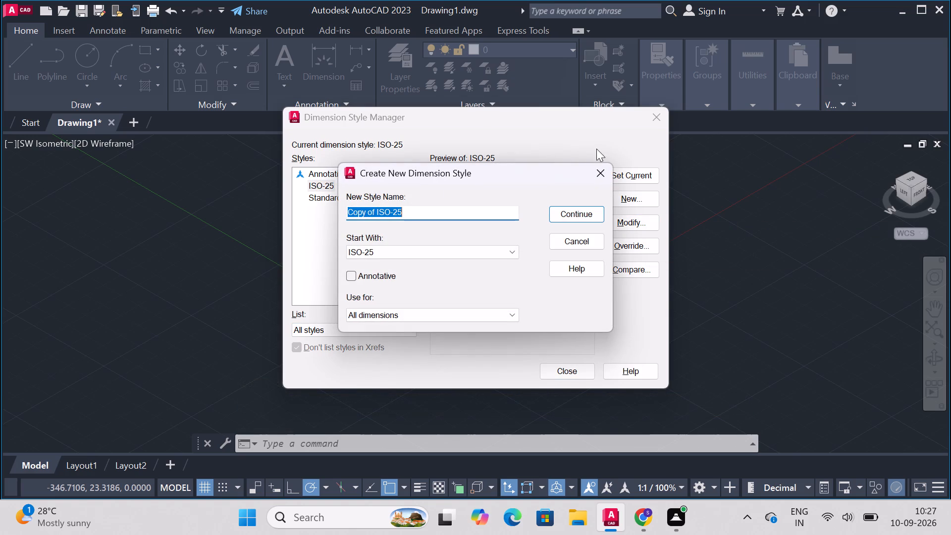
pyautogui.click(608, 167)
pyautogui.click(634, 226)
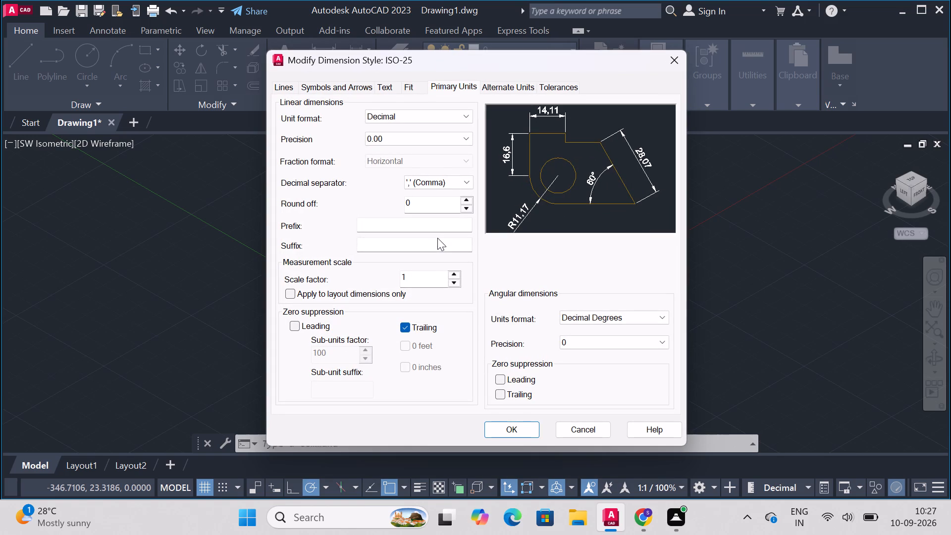
pyautogui.click(490, 85)
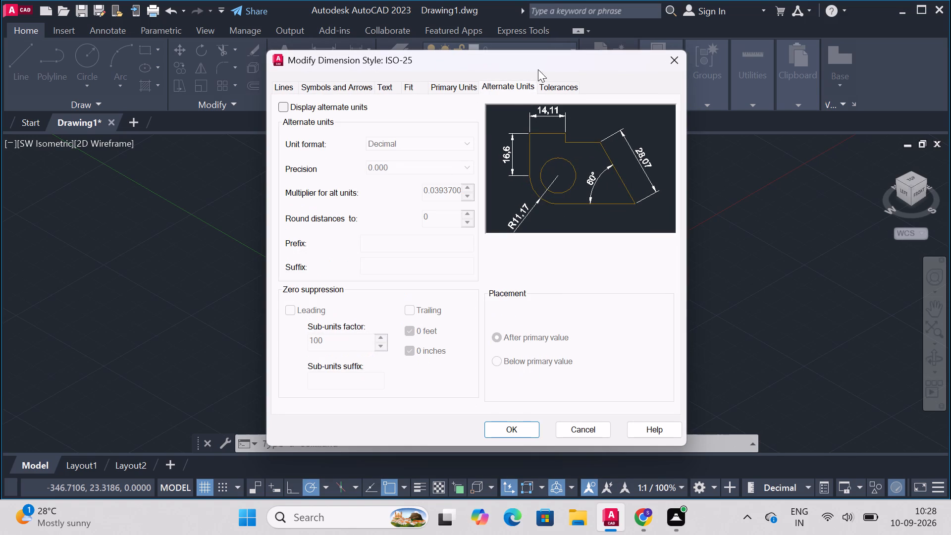
pyautogui.click(550, 86)
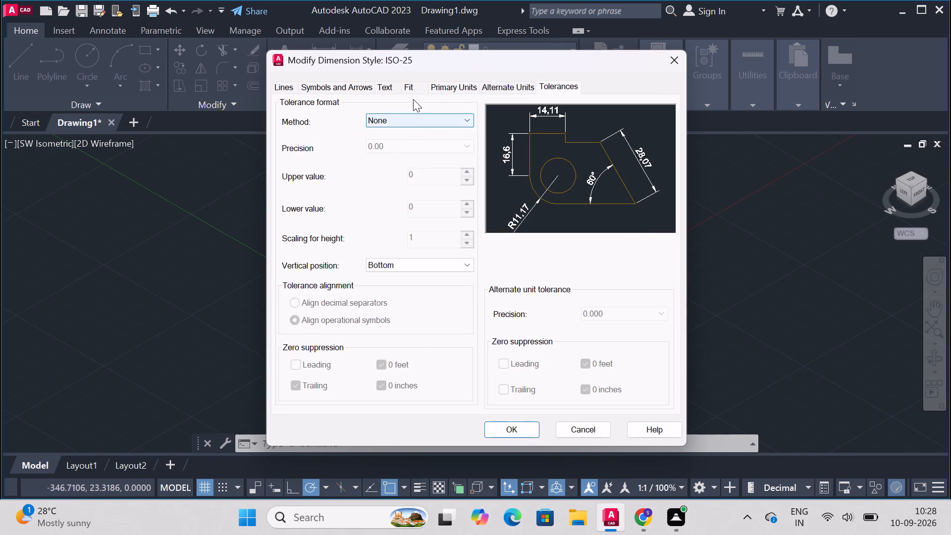
pyautogui.click(410, 89)
pyautogui.click(443, 86)
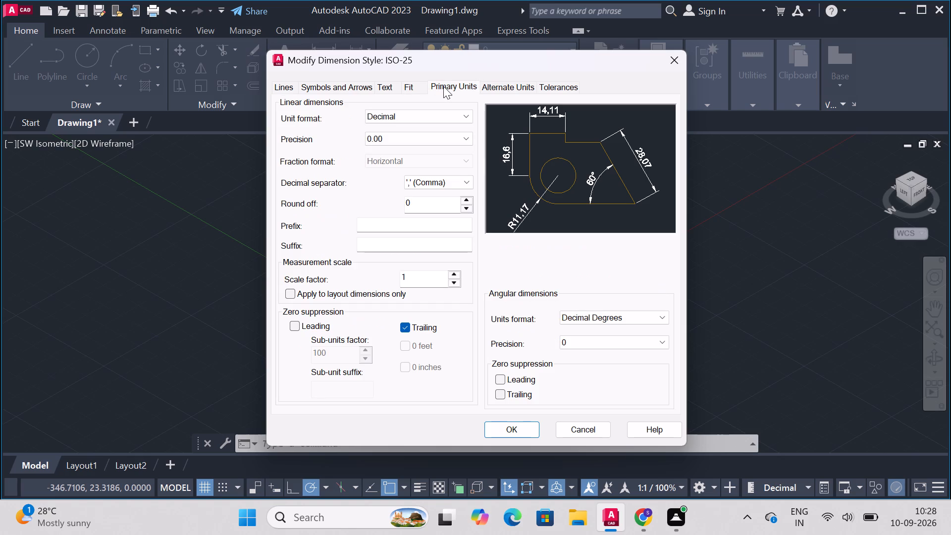
pyautogui.click(346, 85)
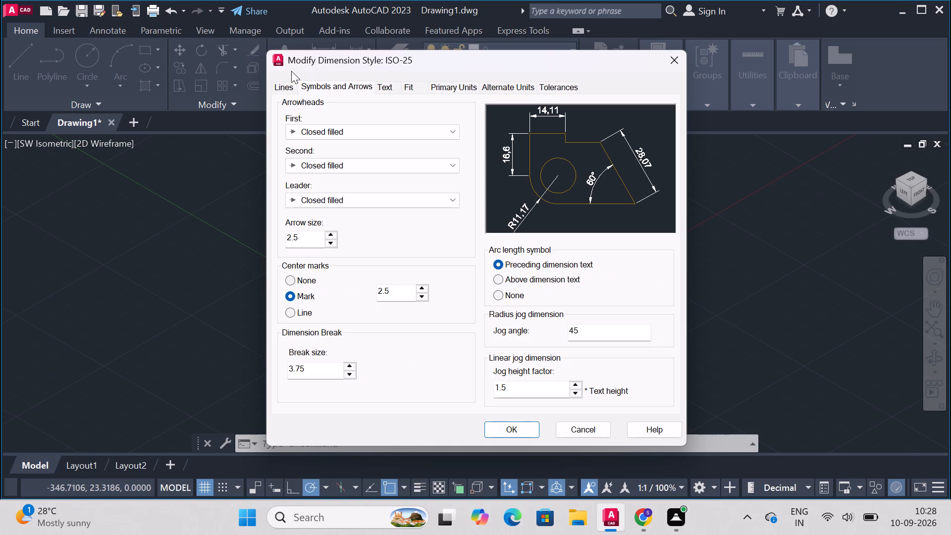
pyautogui.click(293, 84)
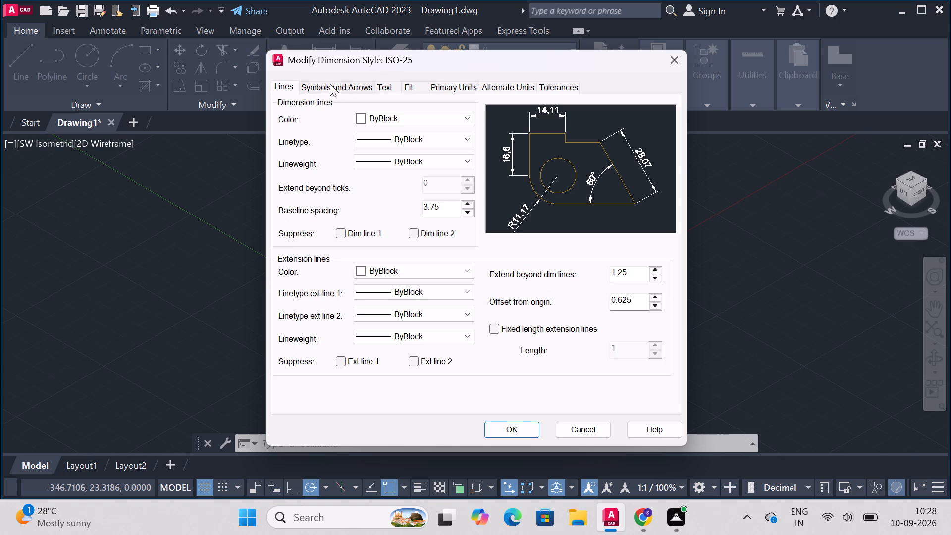
pyautogui.click(332, 89)
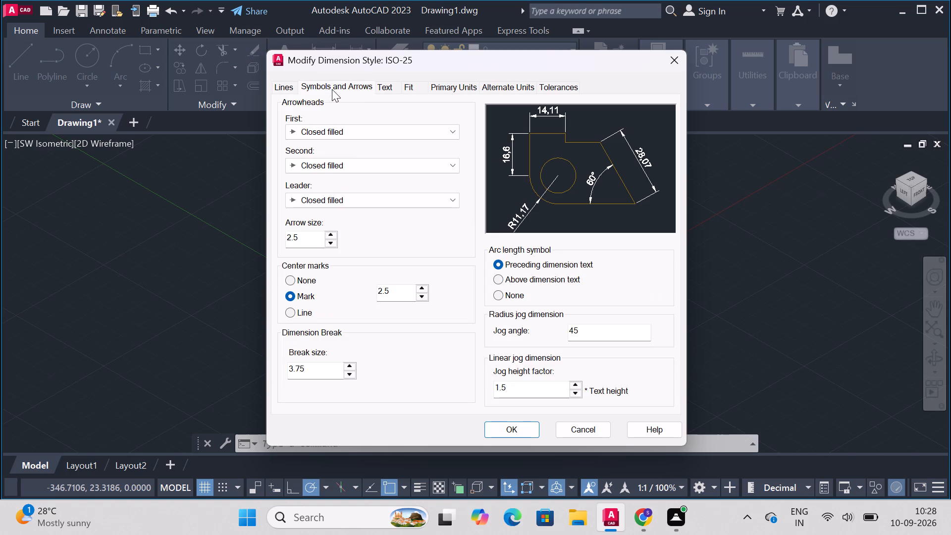
pyautogui.click(378, 87)
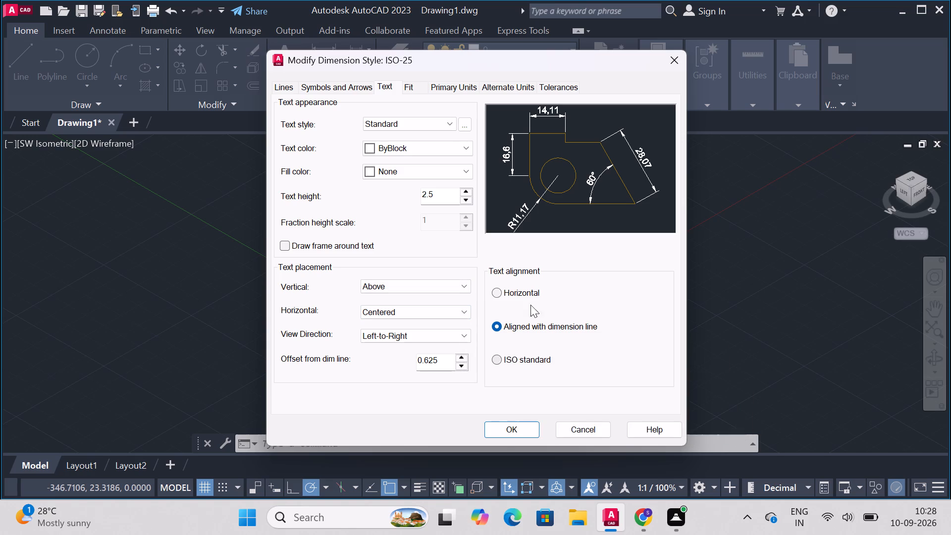
pyautogui.click(510, 429)
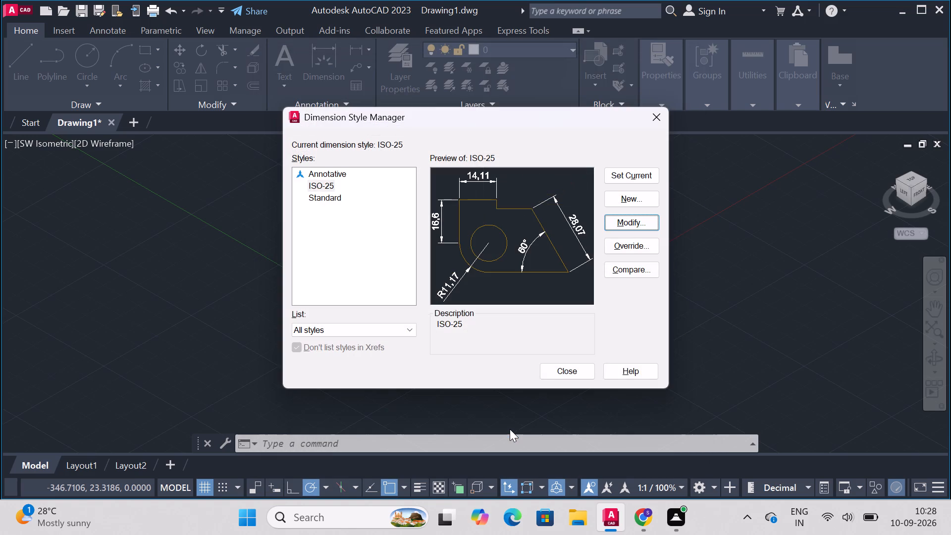
# Modify the ISO-25 dimension style, setting its text height to 5.
pyautogui.click(633, 224)
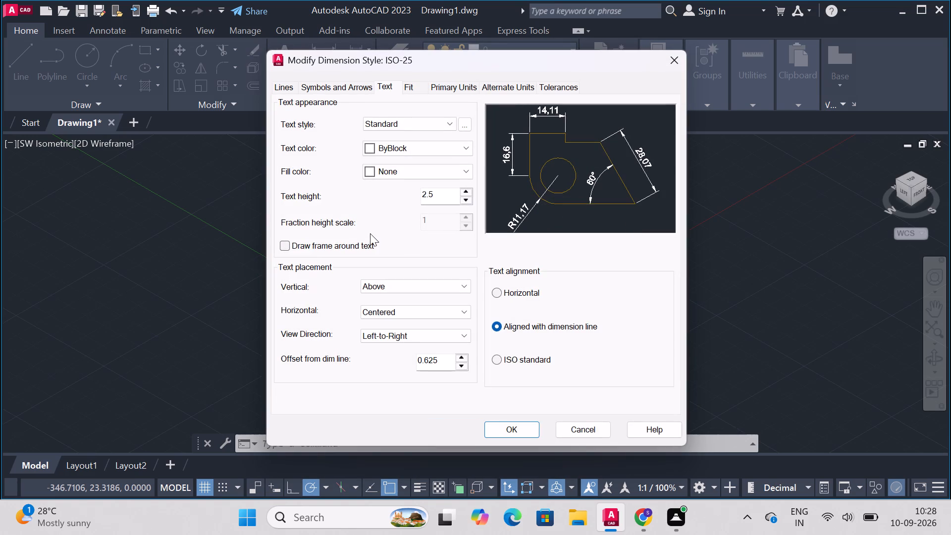
pyautogui.click(449, 189)
pyautogui.press('BackSpace')
pyautogui.press('BackSpace')
pyautogui.press('BackSpace')
pyautogui.press('BackSpace')
pyautogui.press('5')
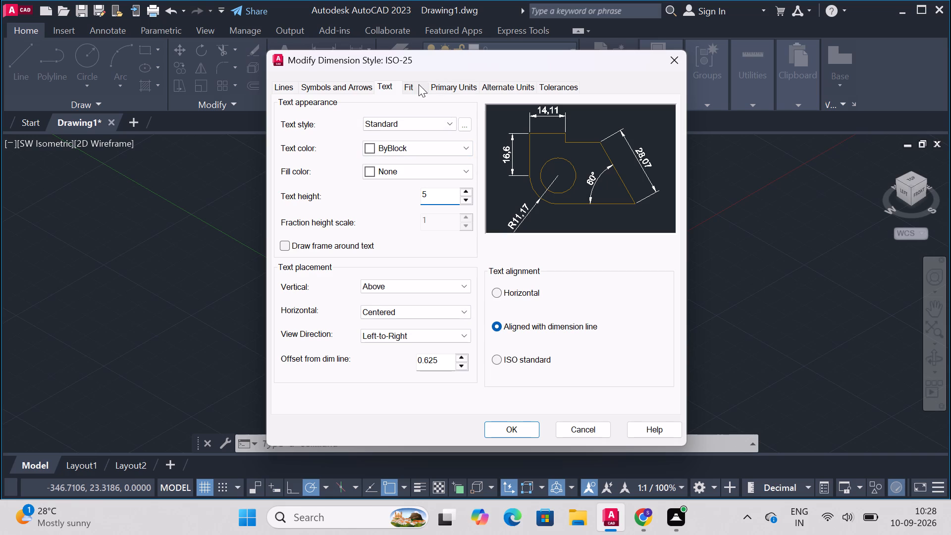
# Set the arrow size of the ISO-25 dimension style to 3 and accept the style modifications.
pyautogui.click(349, 86)
pyautogui.click(308, 235)
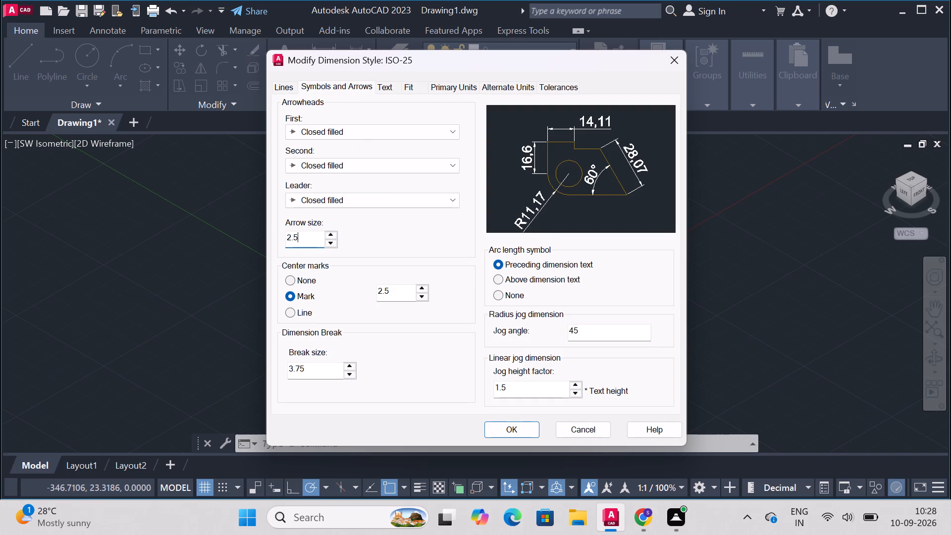
pyautogui.press('BackSpace')
pyautogui.press('BackSpace')
pyautogui.press('BackSpace')
pyautogui.press('3')
pyautogui.click(514, 432)
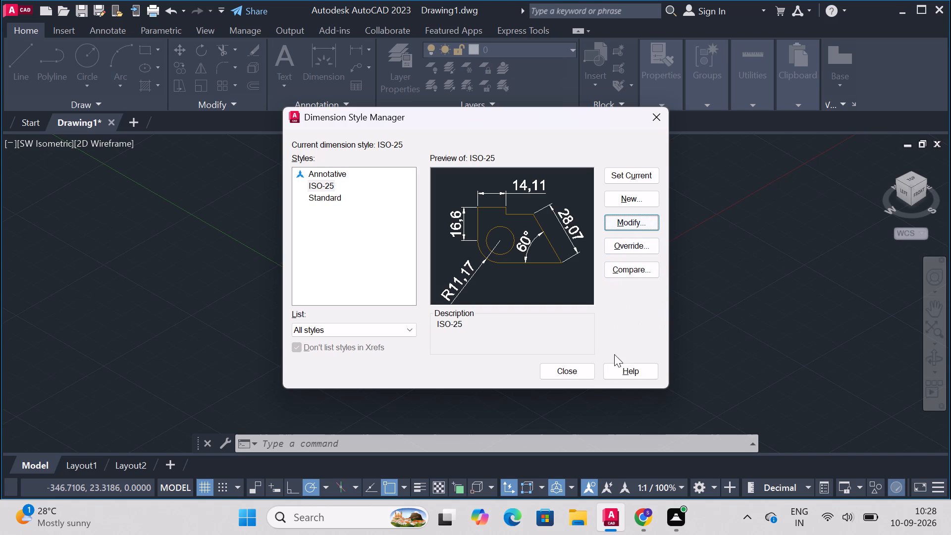
# Set the ISO-25 dimension style as current and close the dimension style manager.
pyautogui.click(627, 172)
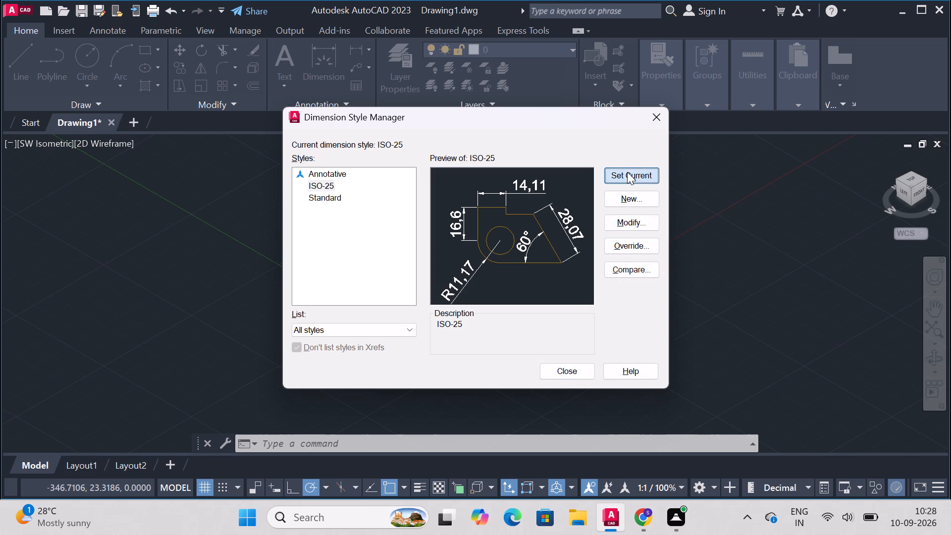
pyautogui.click(563, 372)
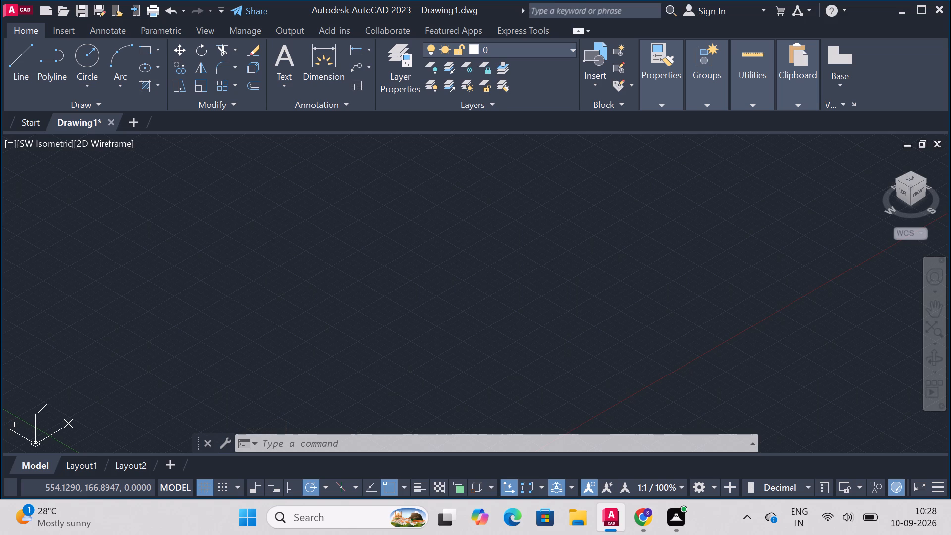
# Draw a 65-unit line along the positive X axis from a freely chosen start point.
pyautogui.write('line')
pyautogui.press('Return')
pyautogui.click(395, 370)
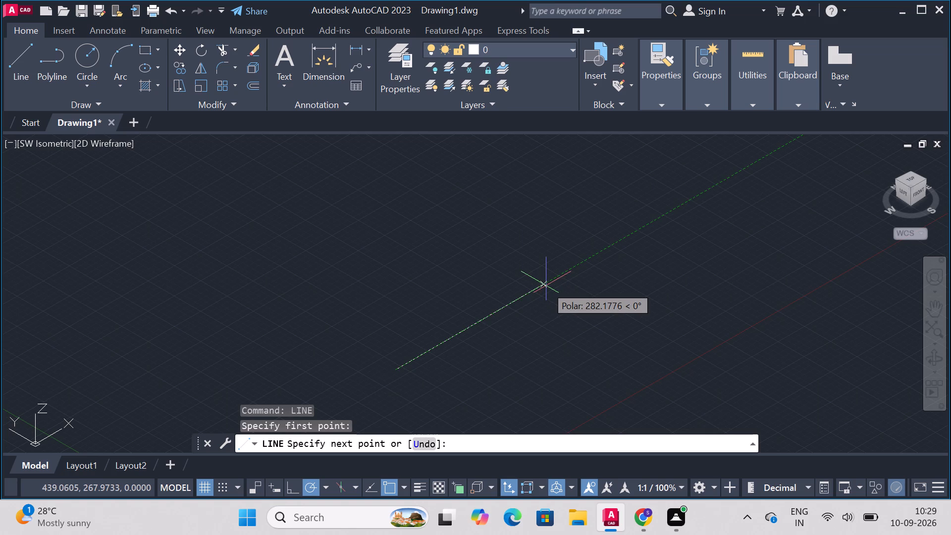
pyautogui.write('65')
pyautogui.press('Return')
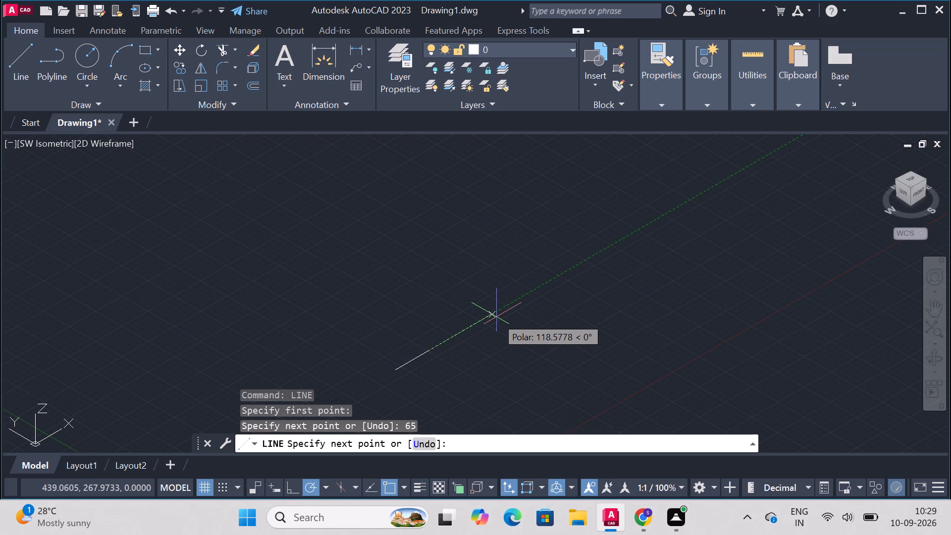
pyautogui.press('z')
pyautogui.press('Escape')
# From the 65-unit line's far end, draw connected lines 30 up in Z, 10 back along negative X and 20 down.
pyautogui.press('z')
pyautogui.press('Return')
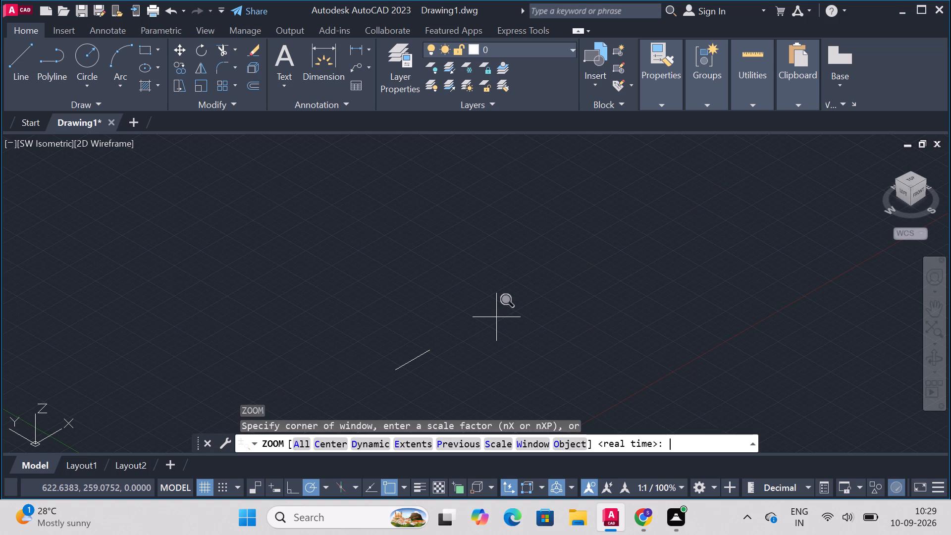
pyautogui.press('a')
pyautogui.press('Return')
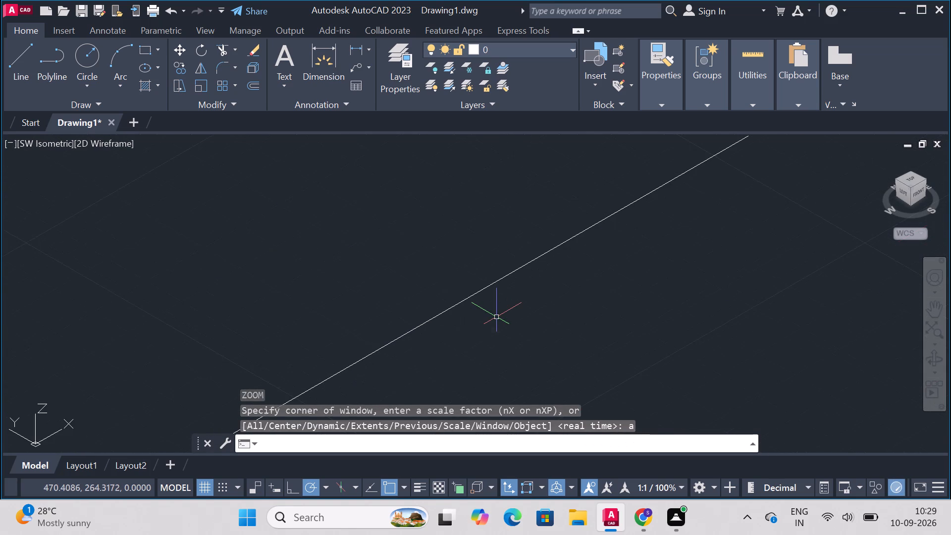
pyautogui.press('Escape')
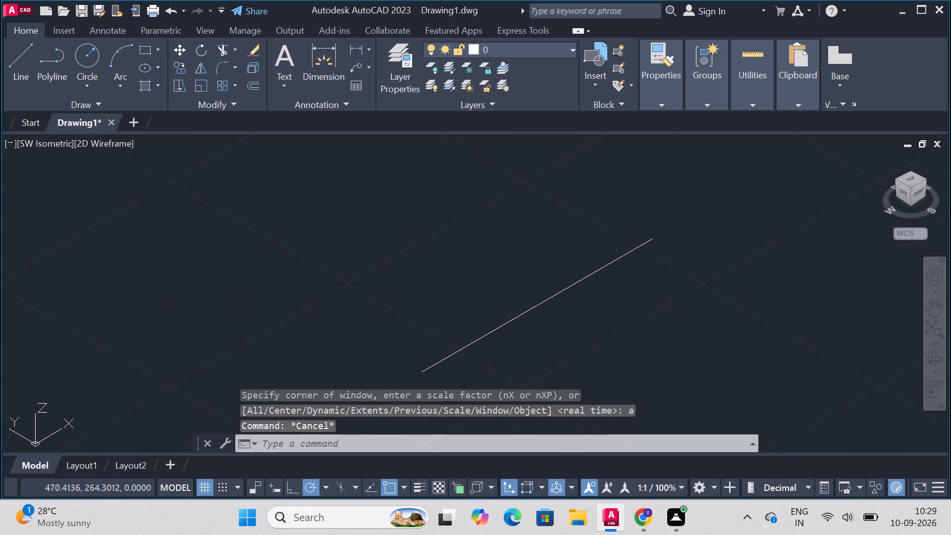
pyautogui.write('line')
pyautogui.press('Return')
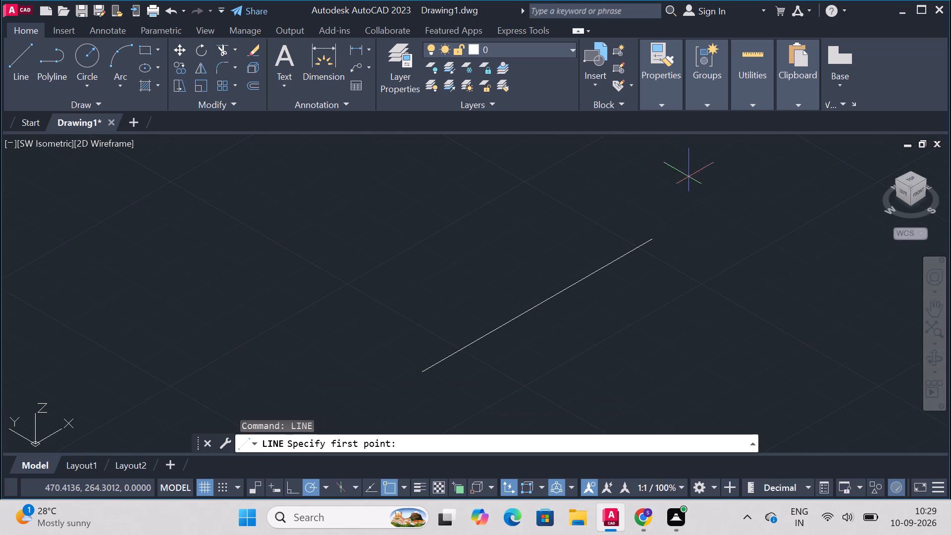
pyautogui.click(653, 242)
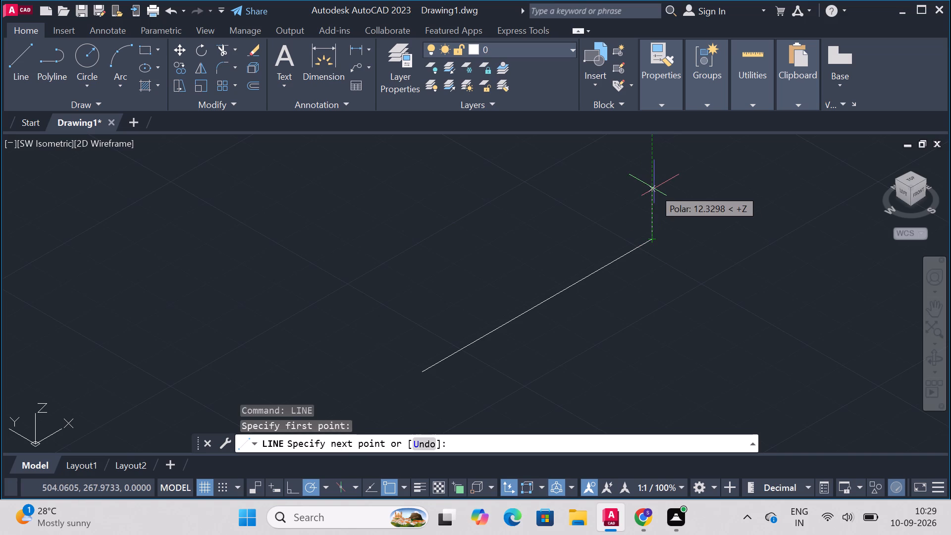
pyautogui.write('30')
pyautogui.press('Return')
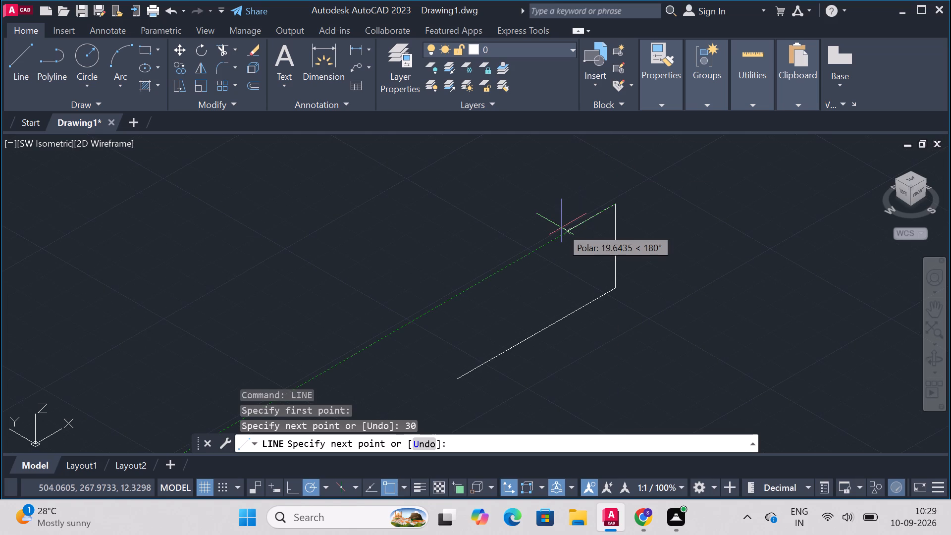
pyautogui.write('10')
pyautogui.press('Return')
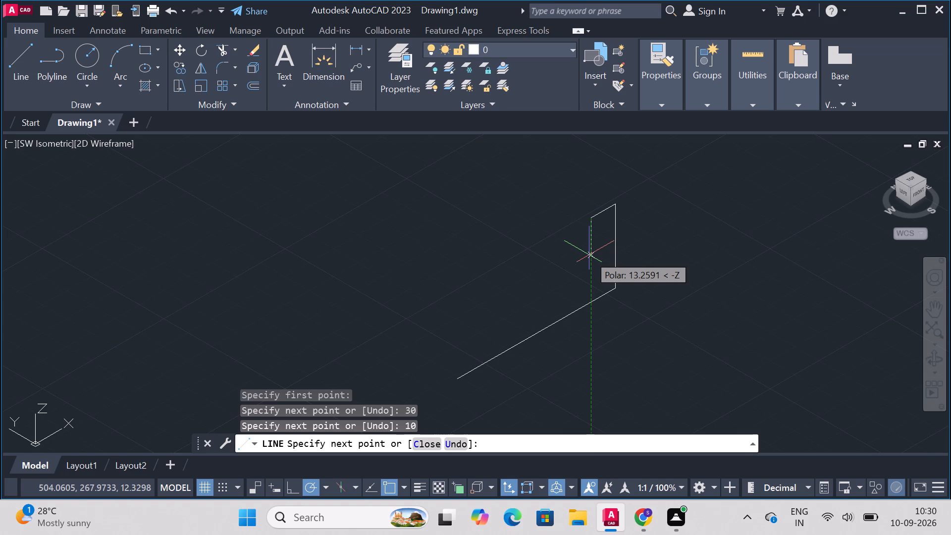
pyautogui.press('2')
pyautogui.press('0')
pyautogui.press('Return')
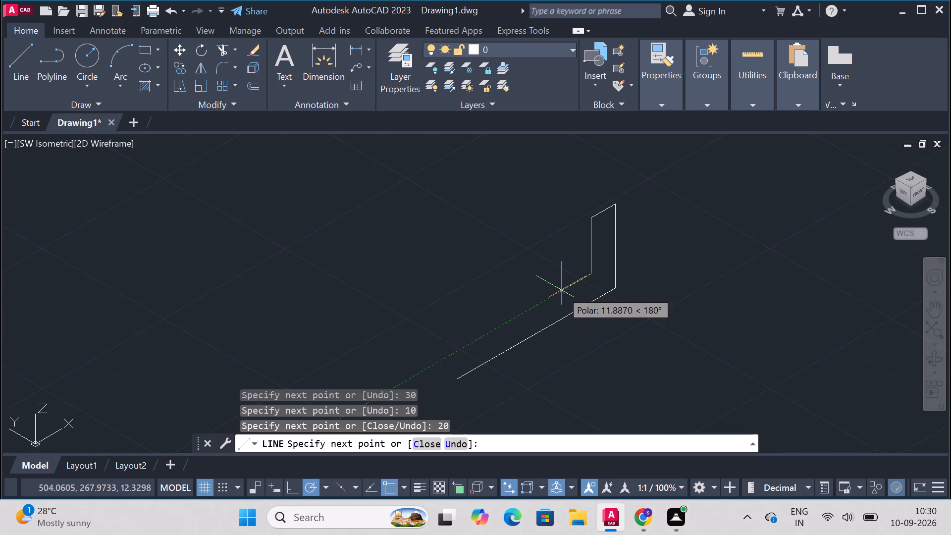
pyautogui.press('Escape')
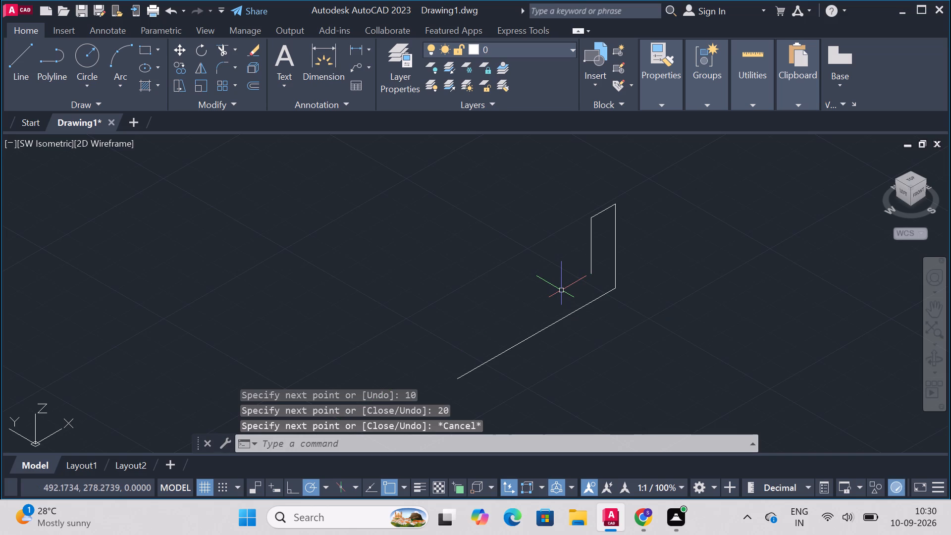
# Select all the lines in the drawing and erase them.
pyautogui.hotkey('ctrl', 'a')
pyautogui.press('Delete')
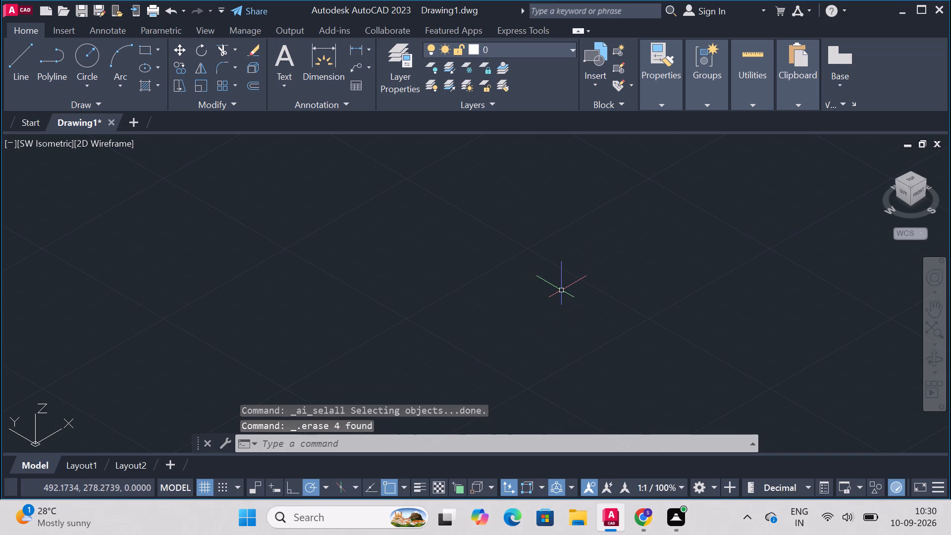
# Turn on log file recording with the LOGFILEON command.
pyautogui.write('log')
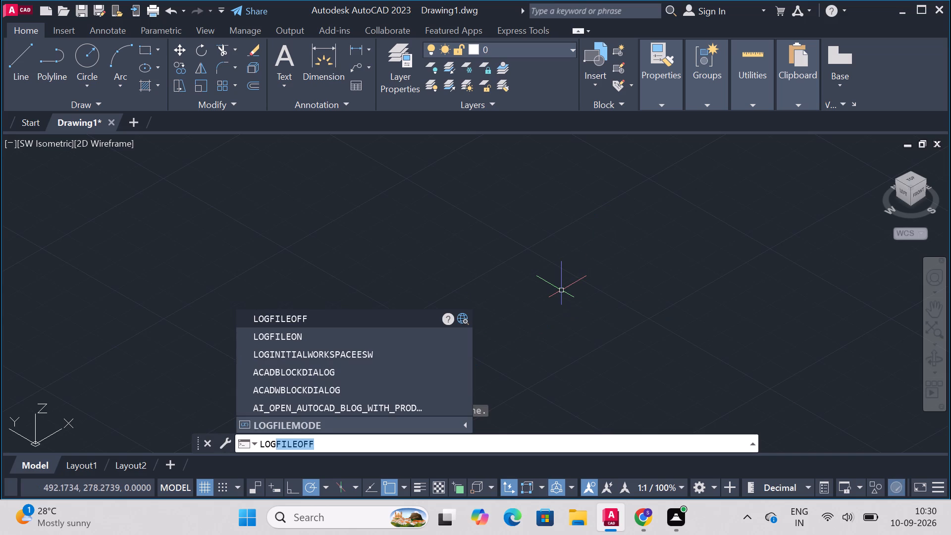
pyautogui.press('Down')
pyautogui.press('Return')
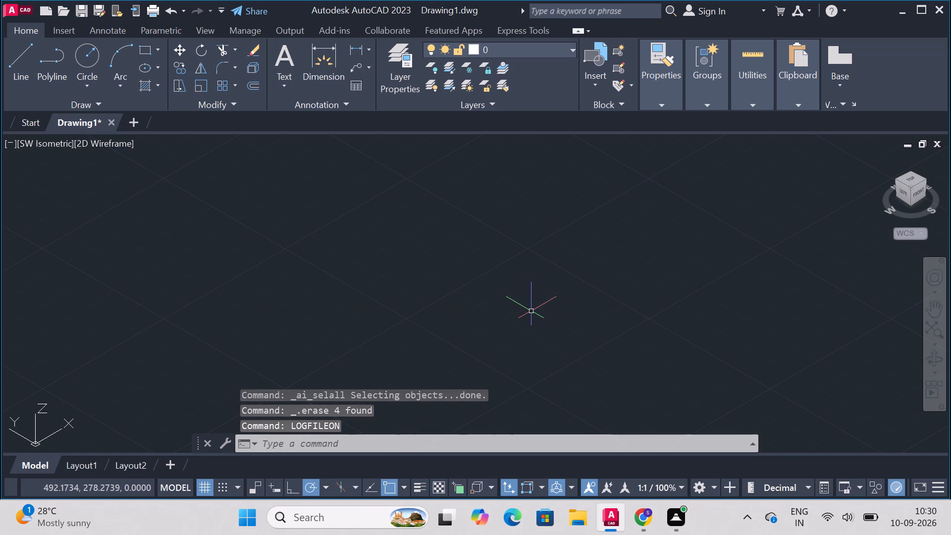
# Start a new profile with a 65-unit base line along the positive X axis.
pyautogui.write('line')
pyautogui.press('Return')
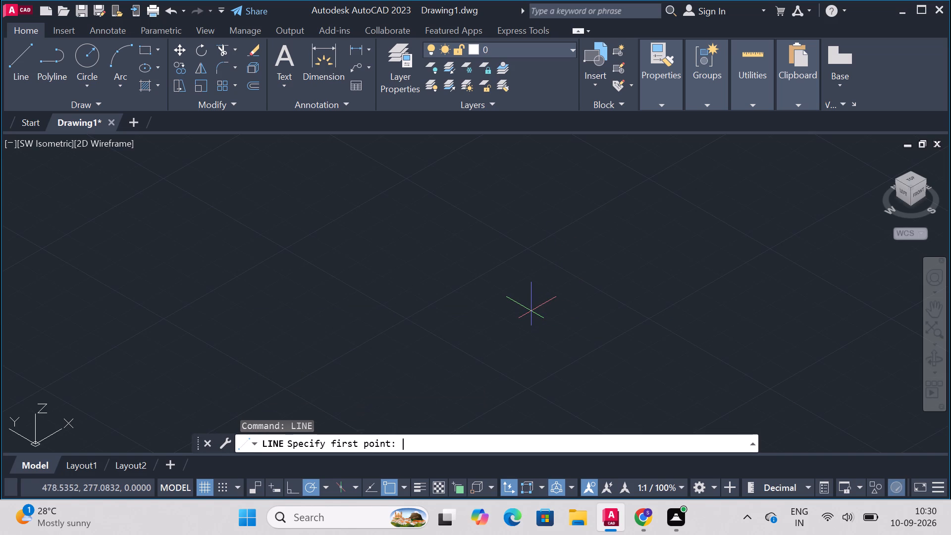
pyautogui.click(491, 320)
pyautogui.click(622, 251)
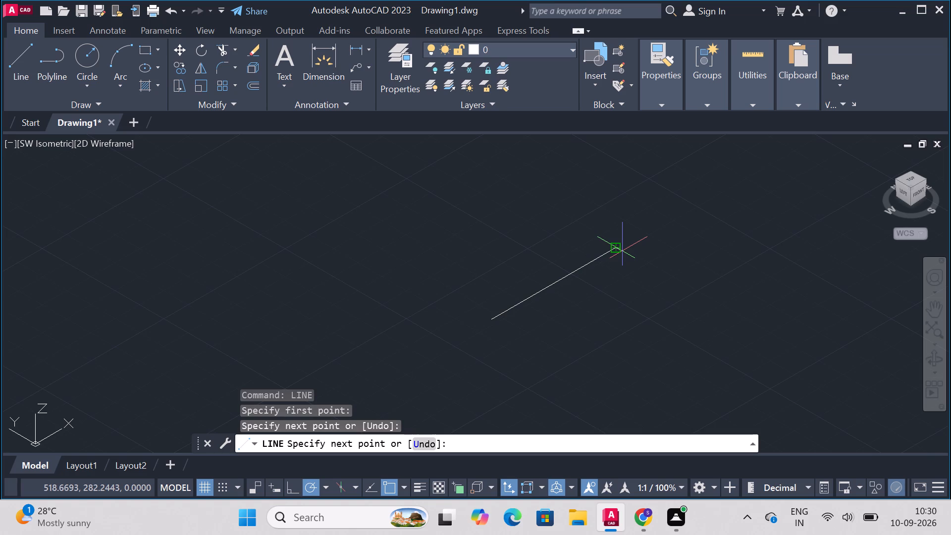
pyautogui.hotkey('ctrl', 'z')
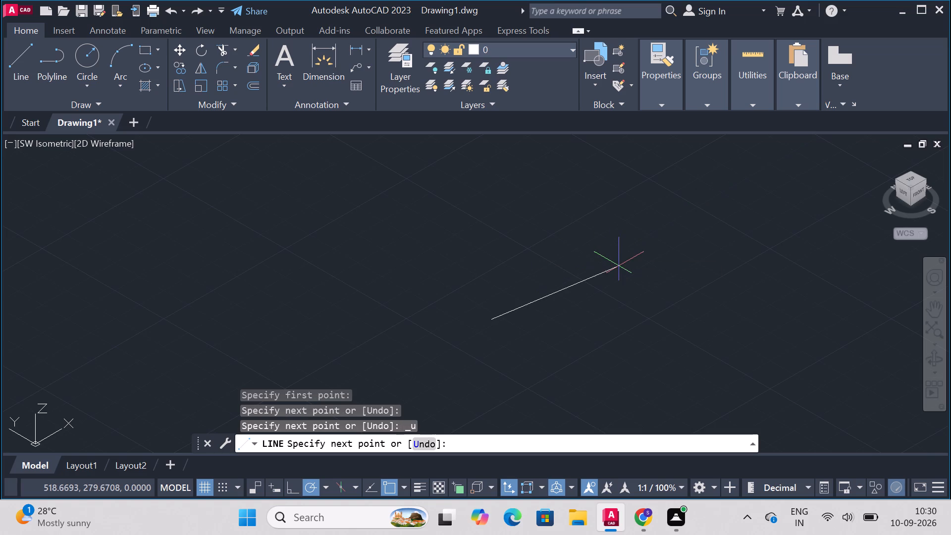
pyautogui.write('65')
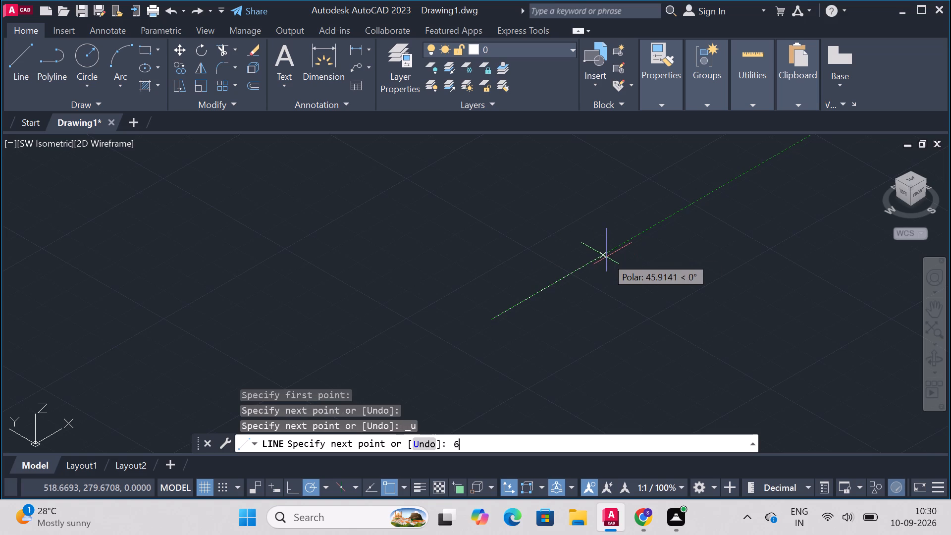
pyautogui.press('Return')
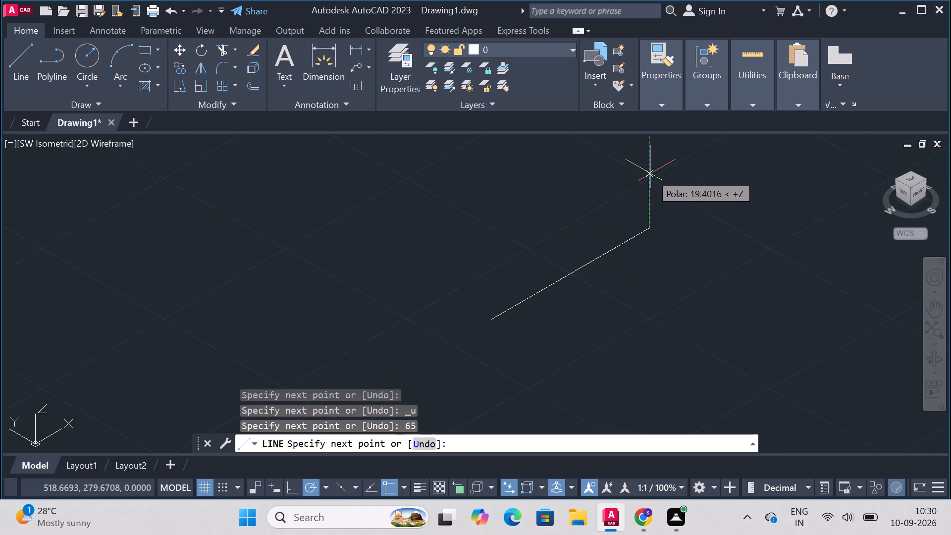
# Continue the profile from the base line's end: 30 up in Z, 10 along negative X, 20 down and 20 along negative X.
pyautogui.write('30')
pyautogui.press('Return')
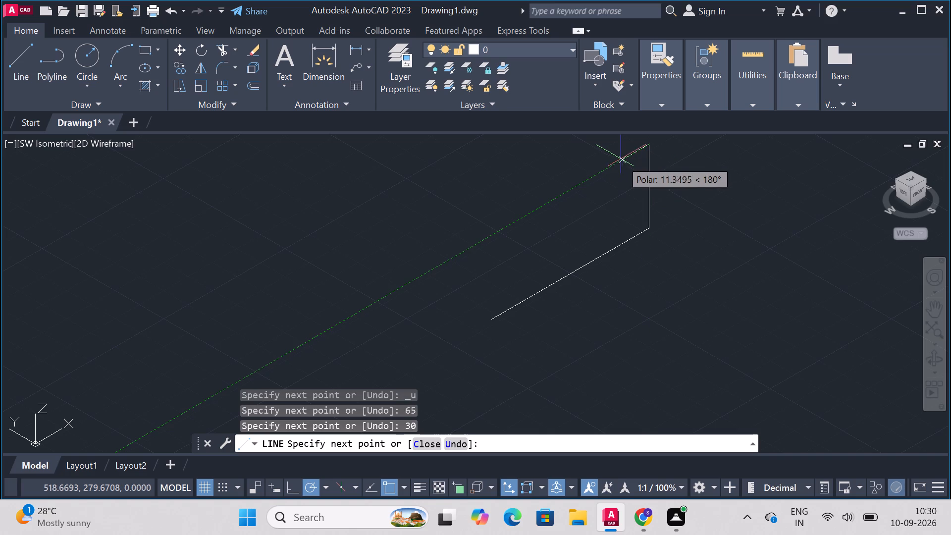
pyautogui.write('10')
pyautogui.press('Return')
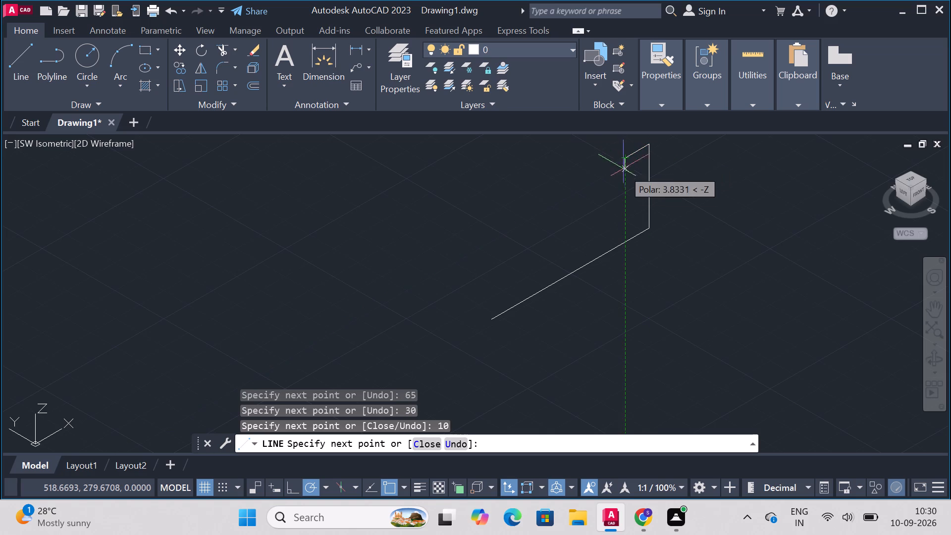
pyautogui.write('20')
pyautogui.press('Return')
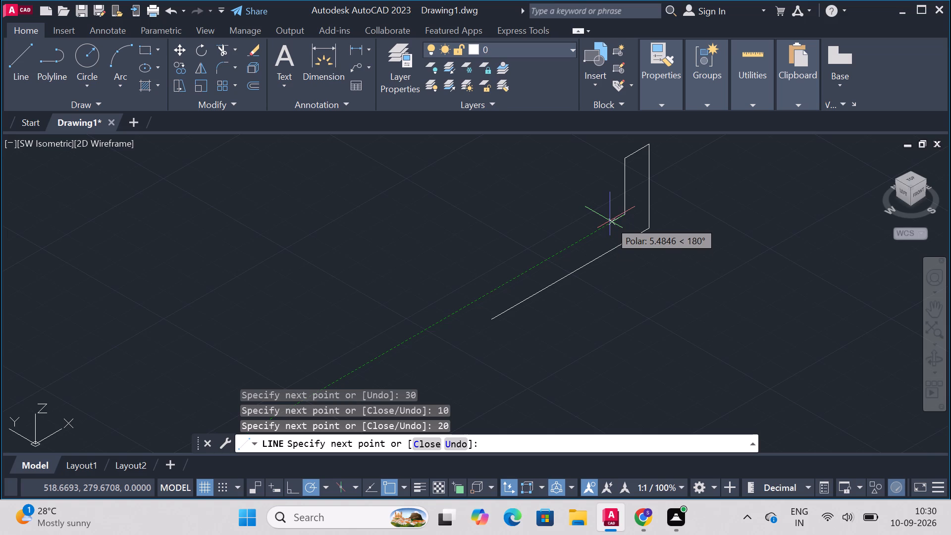
pyautogui.write('20')
pyautogui.press('Return')
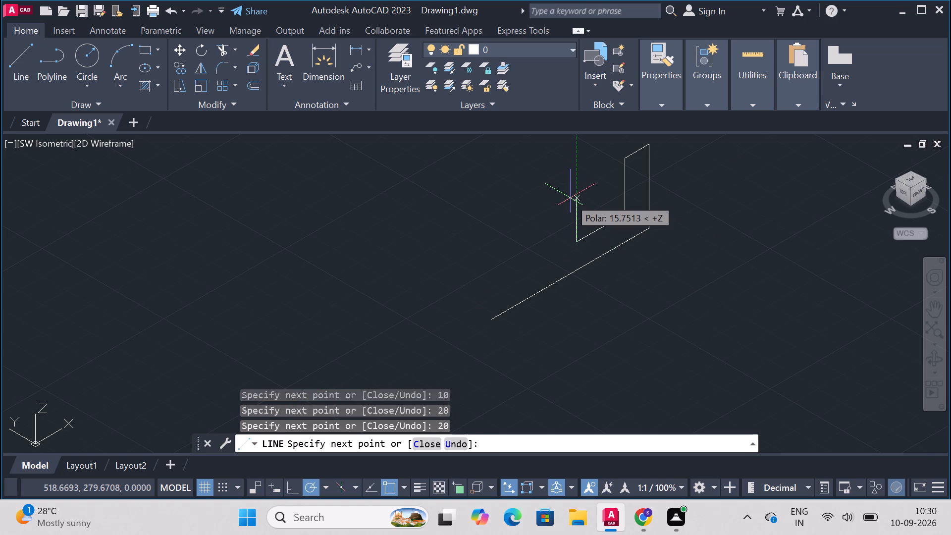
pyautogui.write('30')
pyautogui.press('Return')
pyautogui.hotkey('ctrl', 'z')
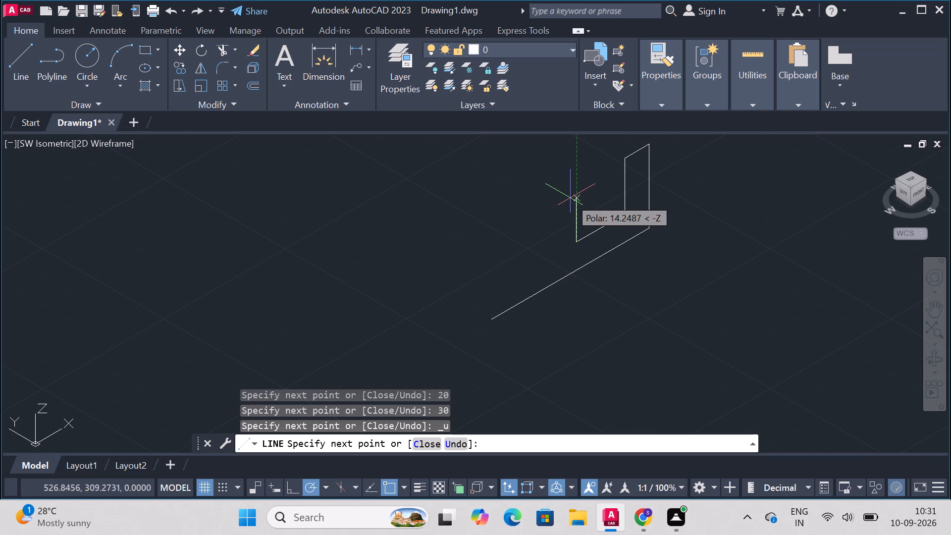
# Continue the profile 20 up, 10 along negative X, 20 down and 25 along negative X, and close it at the base line's start point.
pyautogui.write('20')
pyautogui.press('Return')
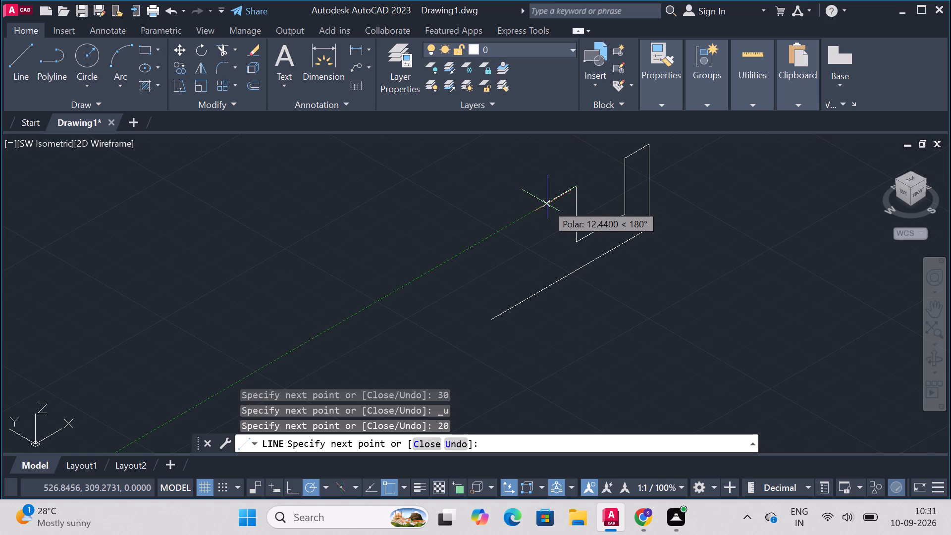
pyautogui.write('10')
pyautogui.press('Return')
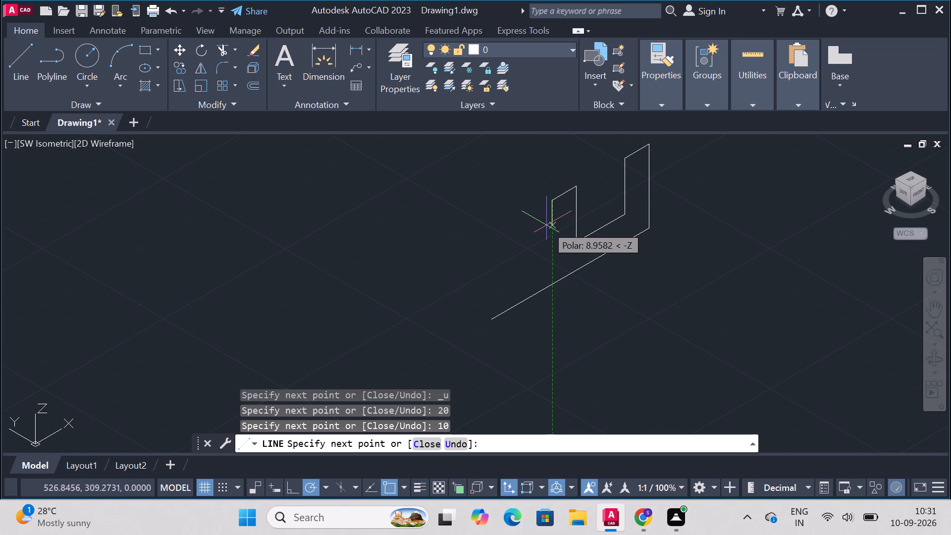
pyautogui.write('20')
pyautogui.press('Return')
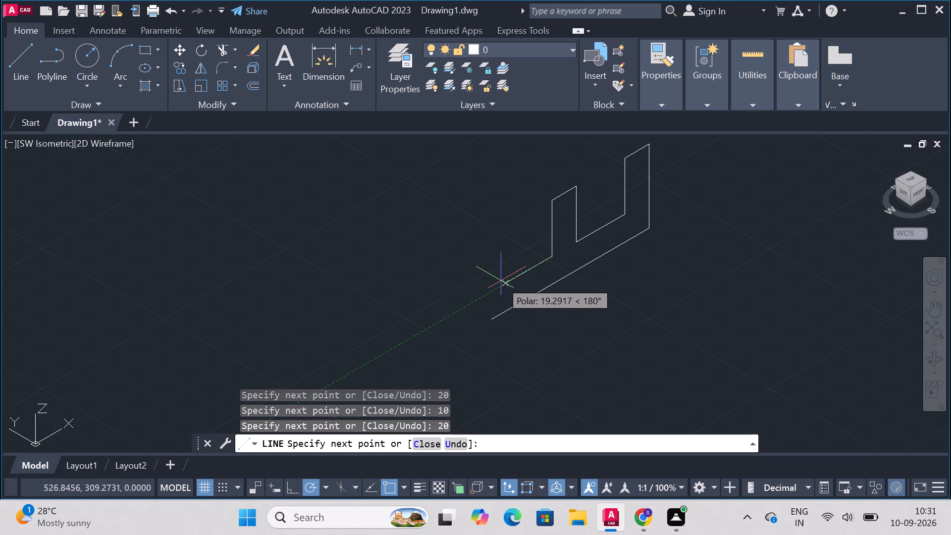
pyautogui.write('25')
pyautogui.press('Return')
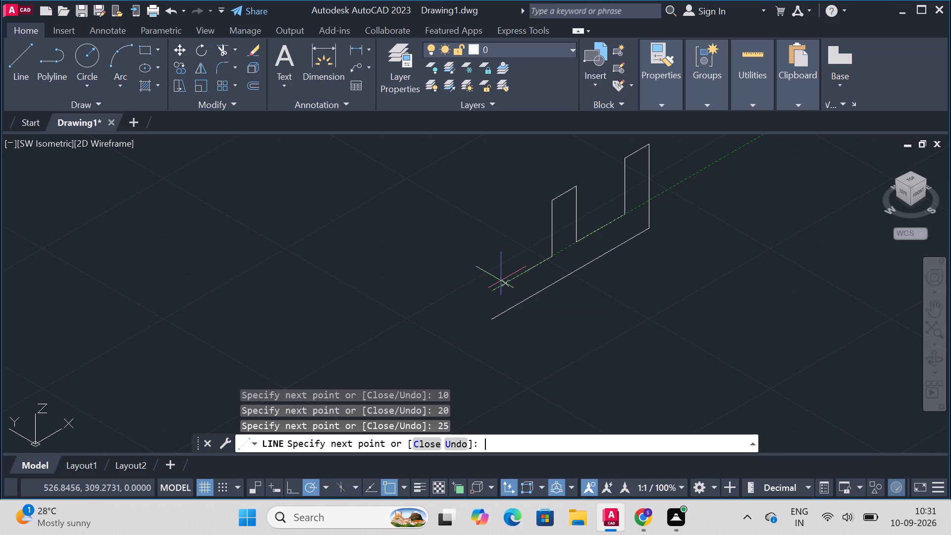
pyautogui.click(489, 317)
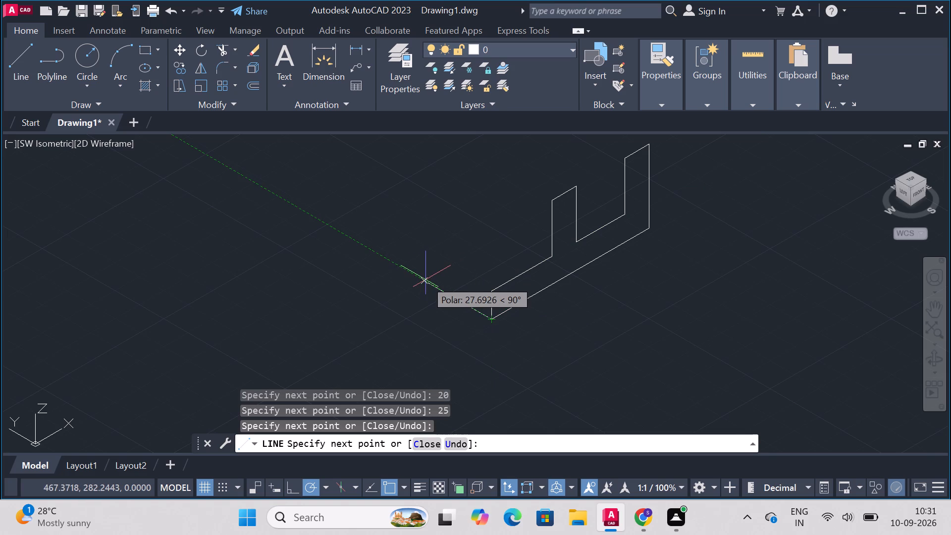
# From the profile's start corner, draw 60 along positive Y and 10 up in Z, ending at the top of the profile's 10-unit edge.
pyautogui.write('60')
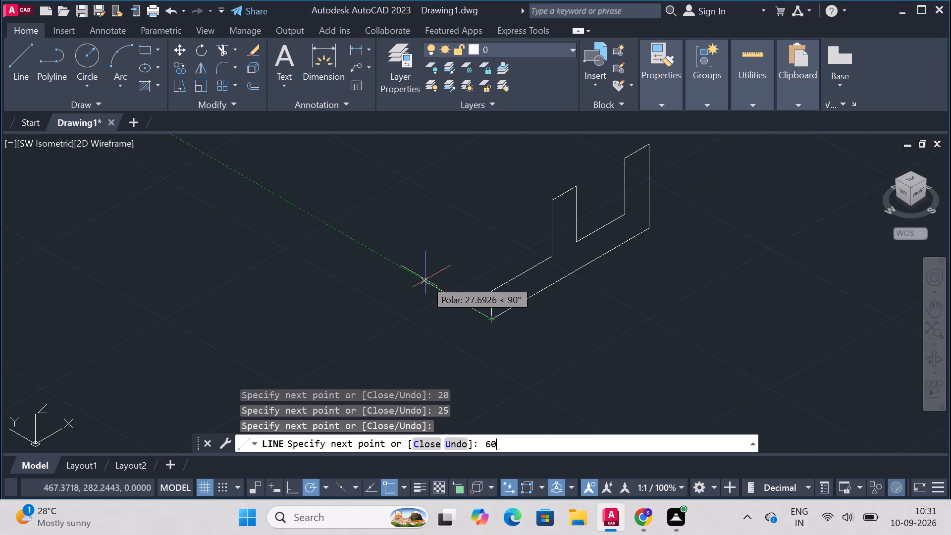
pyautogui.press('Return')
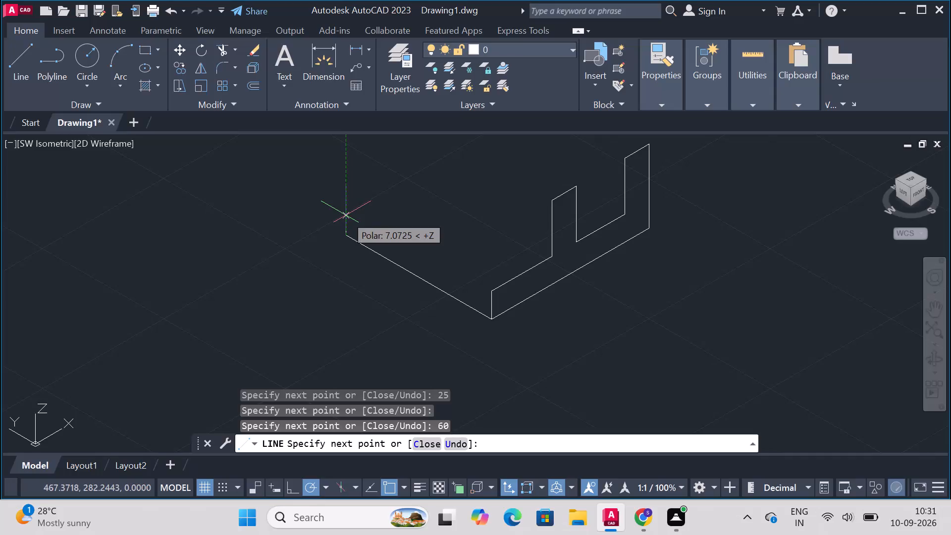
pyautogui.write('10')
pyautogui.press('Return')
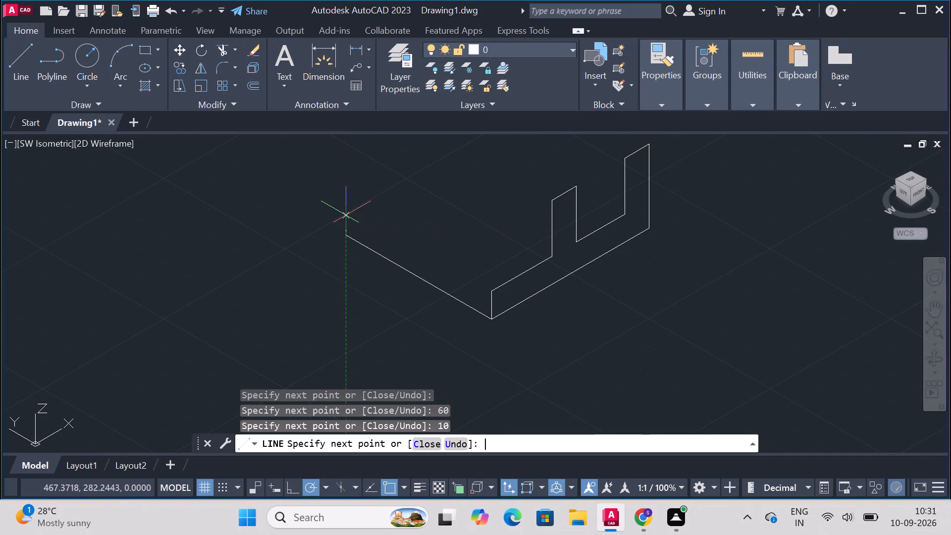
pyautogui.click(495, 292)
pyautogui.press('Escape')
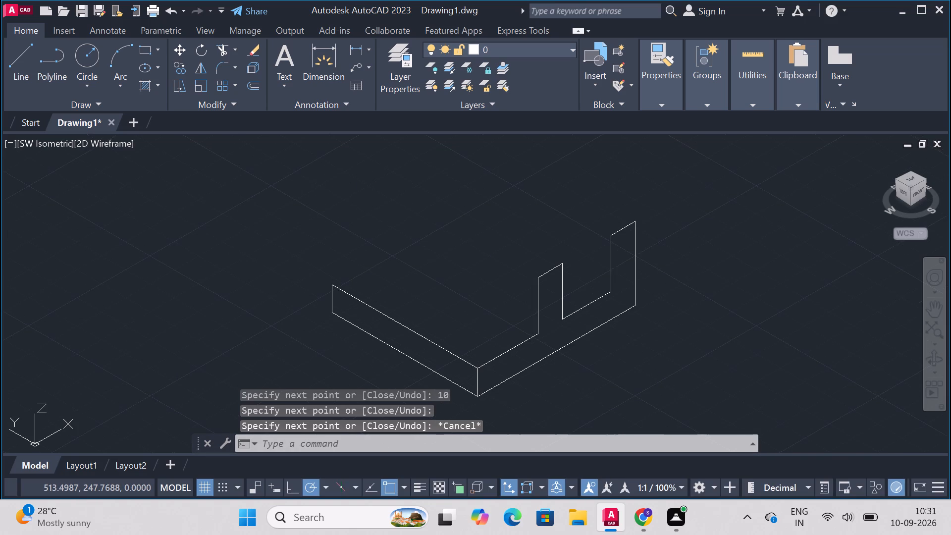
# From the upper far corner of the 60-unit side face, draw lines 25 along positive X and 40 up in Z.
pyautogui.write('line')
pyautogui.press('Return')
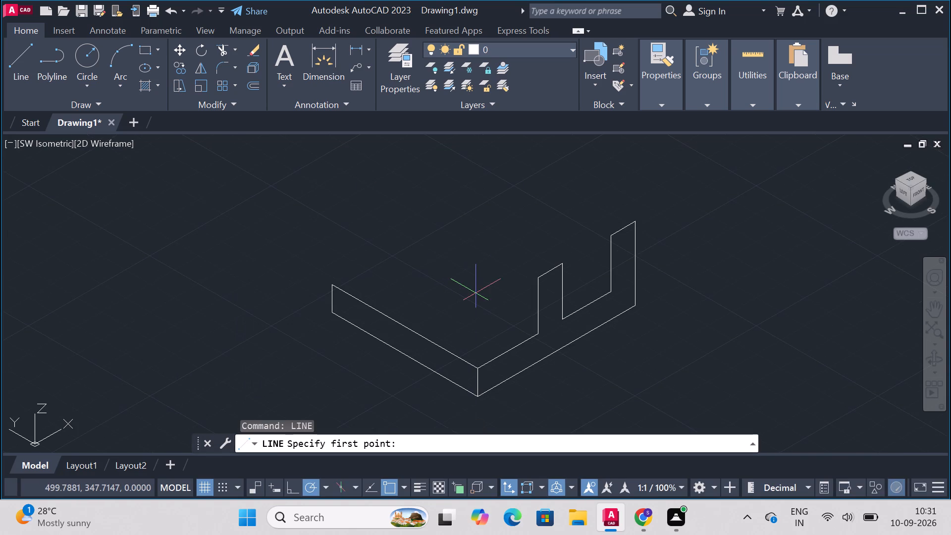
pyautogui.click(333, 286)
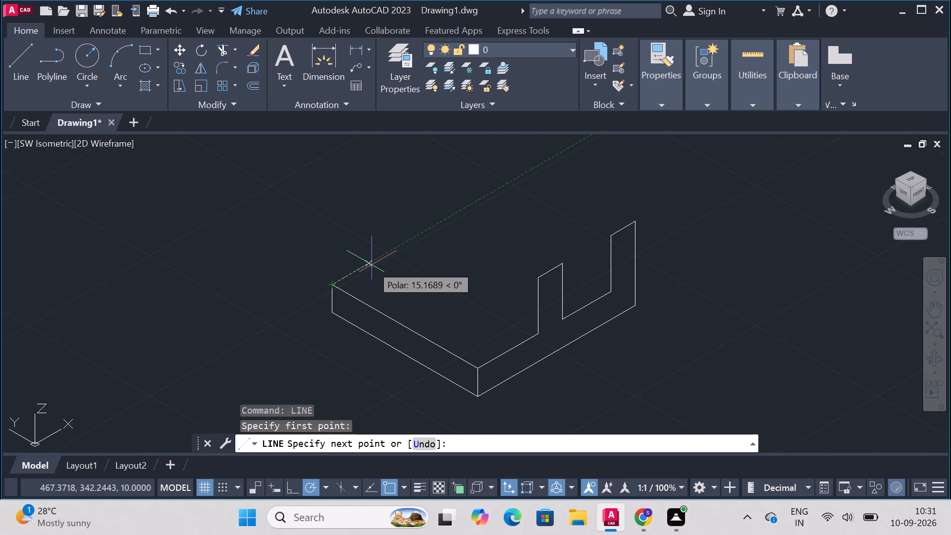
pyautogui.write('25')
pyautogui.press('Return')
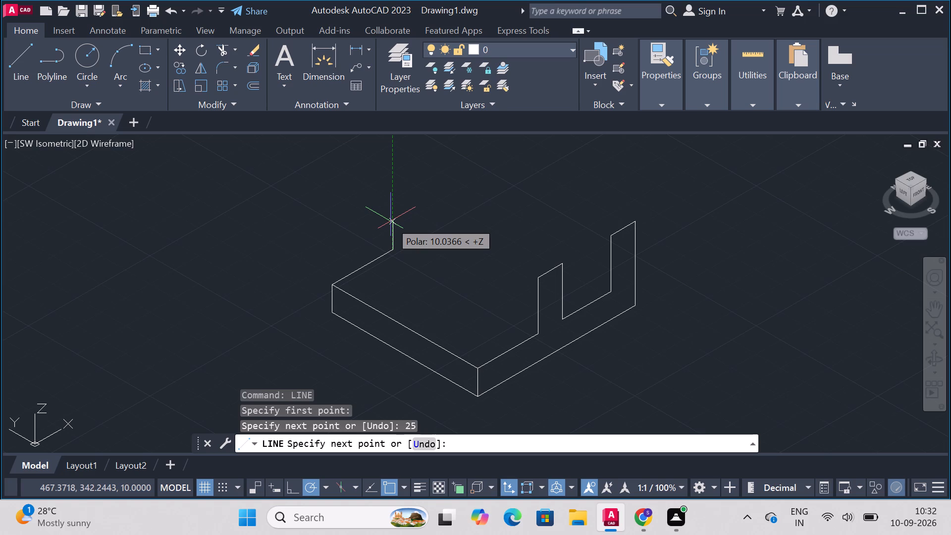
pyautogui.write('40')
pyautogui.press('Return')
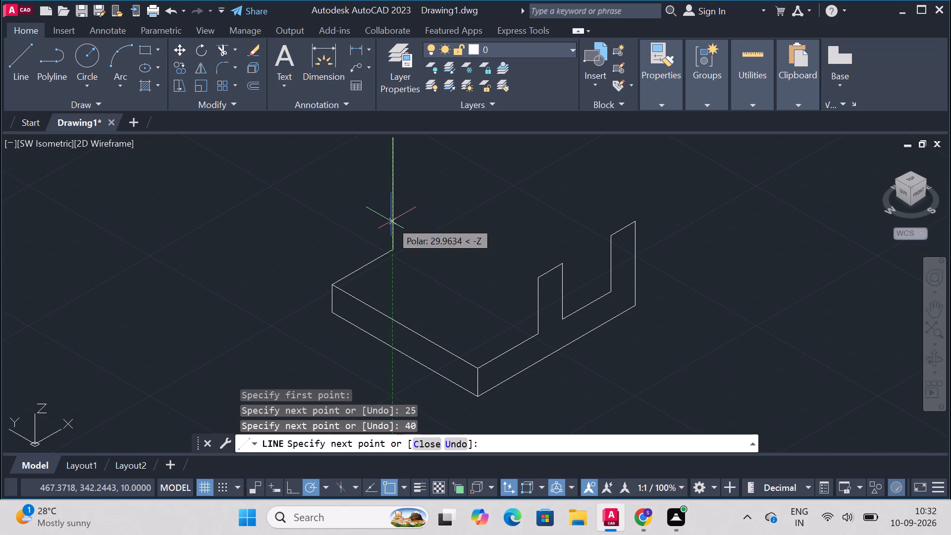
pyautogui.press('Escape')
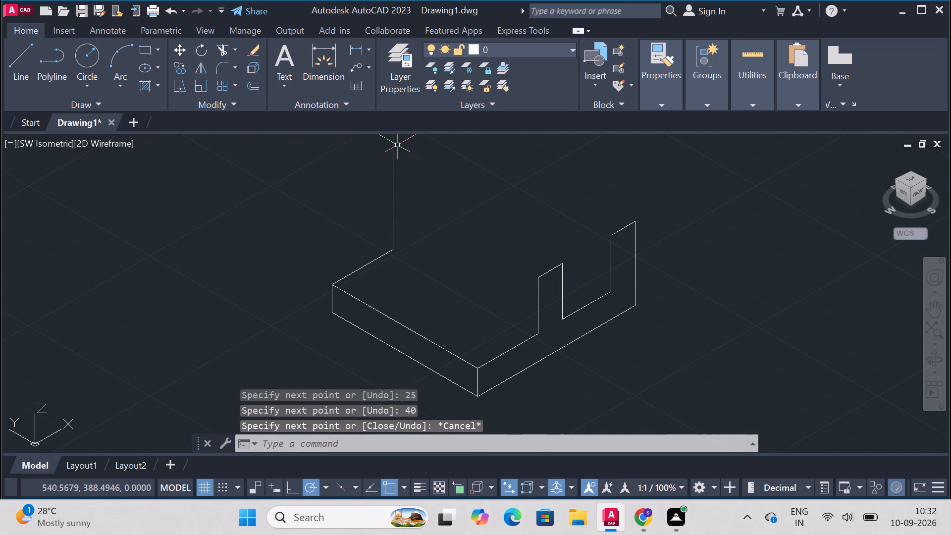
# From the 40-unit vertical's top, draw 40 along positive X, 30 along negative Y, and a sloping line to the profile's 30-high outer corner.
pyautogui.press('z')
pyautogui.press('Return')
pyautogui.press('a')
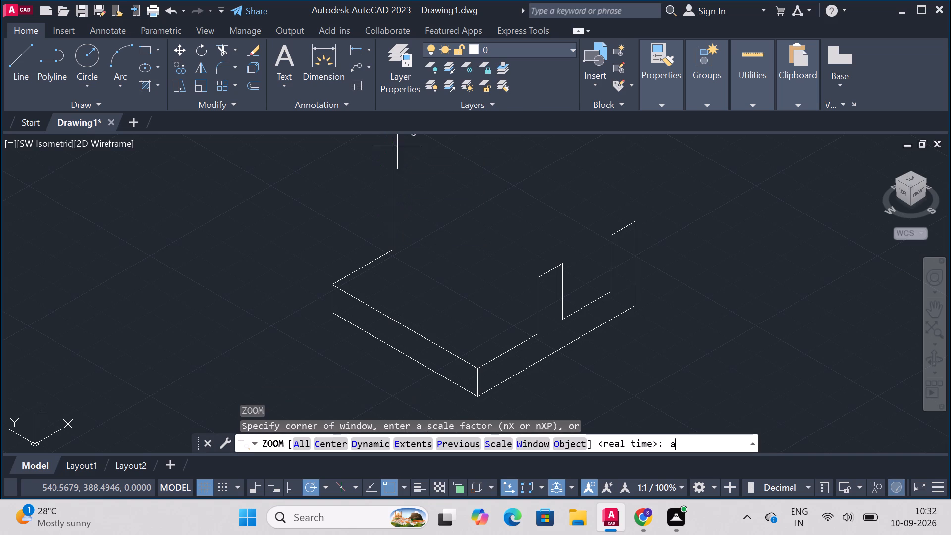
pyautogui.press('Return')
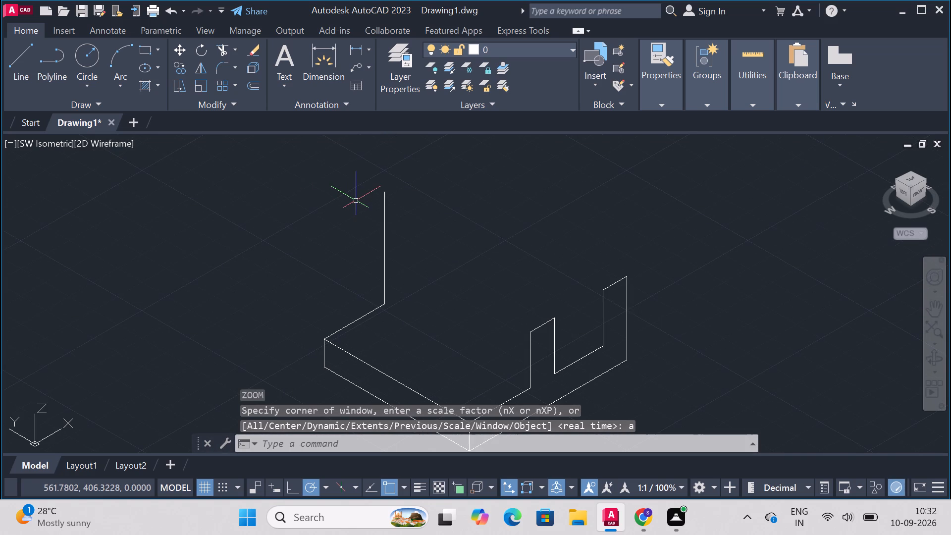
pyautogui.write('line')
pyautogui.press('Return')
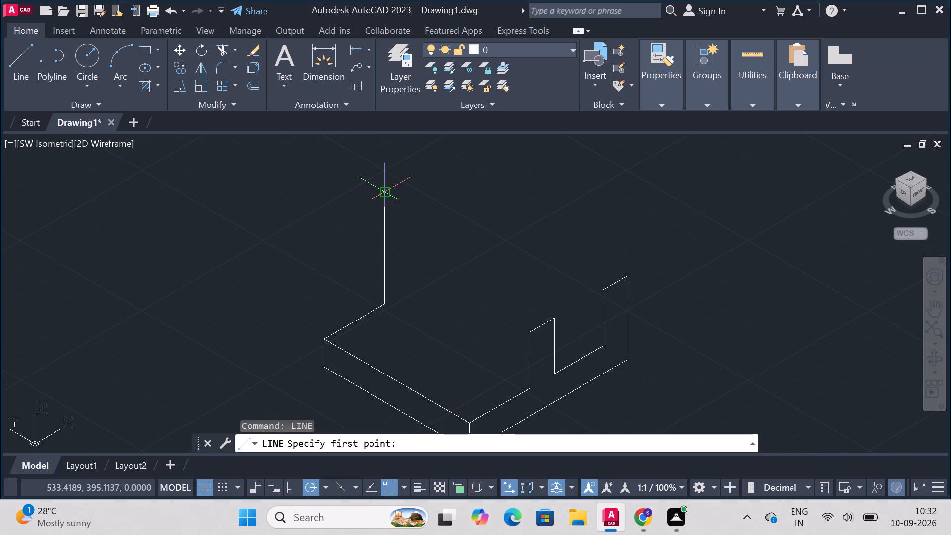
pyautogui.click(382, 196)
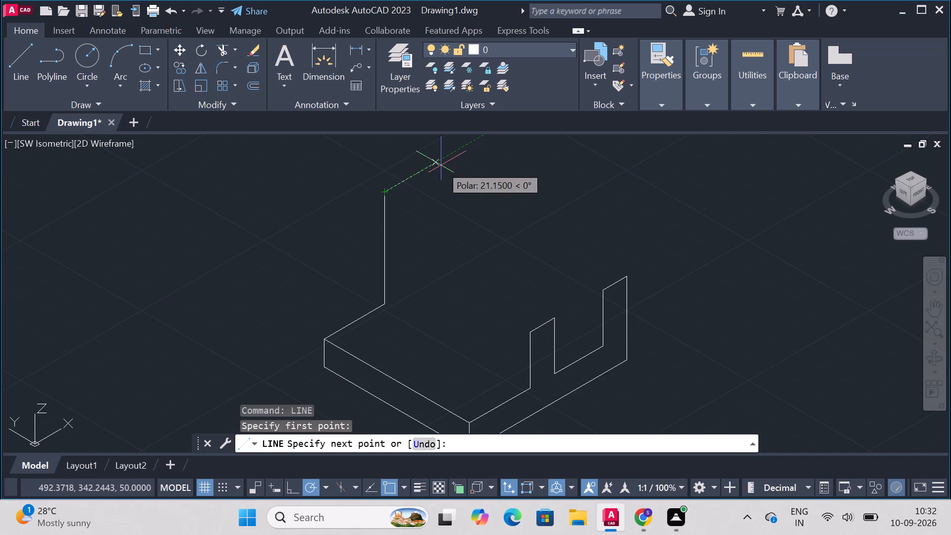
pyautogui.write('40')
pyautogui.press('Return')
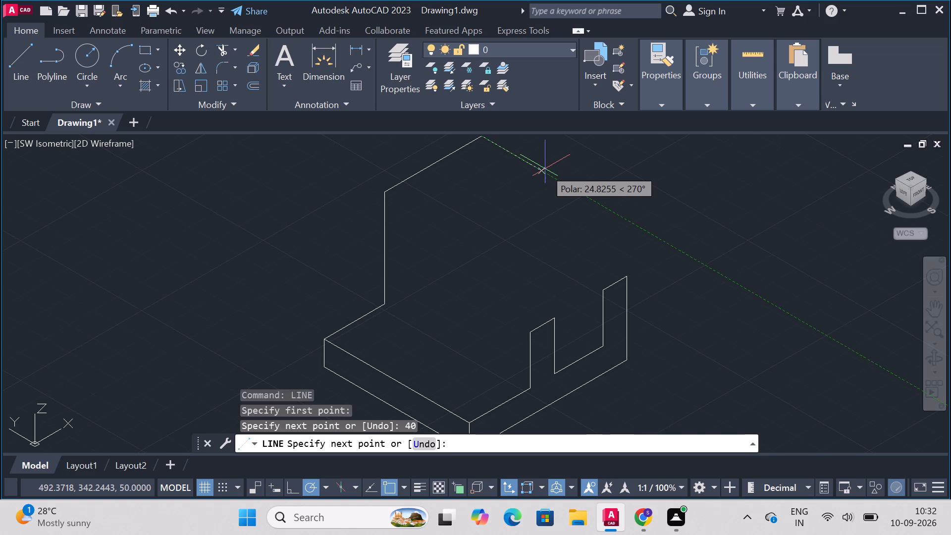
pyautogui.write('30')
pyautogui.press('Return')
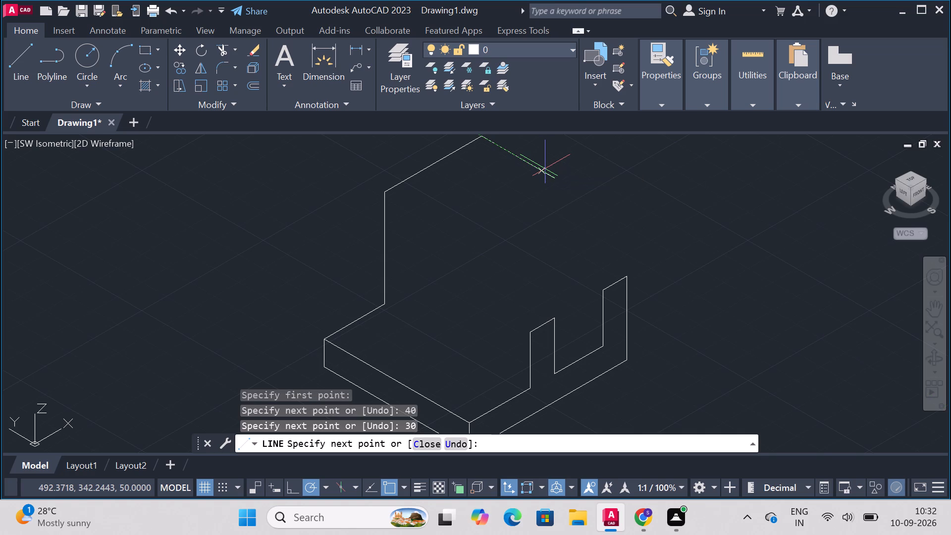
pyautogui.click(627, 279)
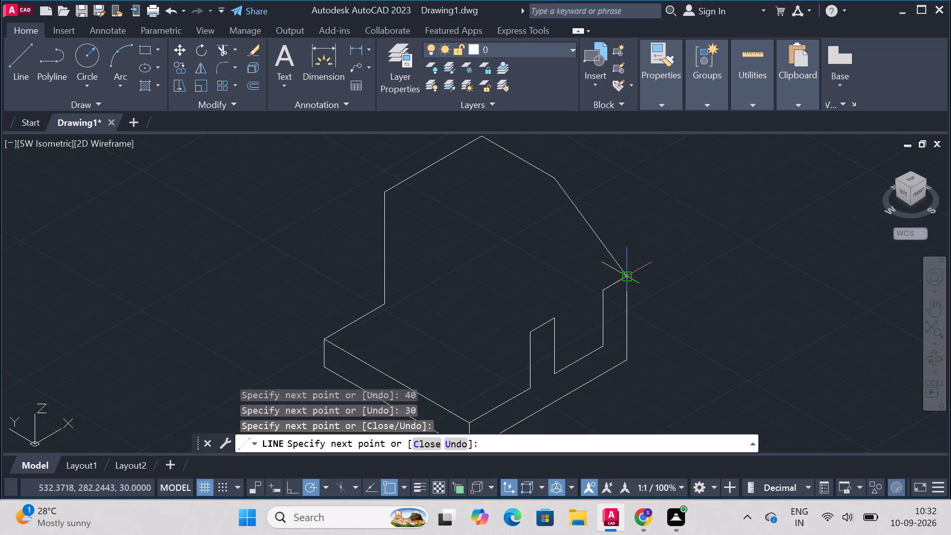
pyautogui.press('Escape')
# Draw a line from the foot of the 40-unit vertical to the profile corner where the 25-unit ledge meets the first upright.
pyautogui.write('line')
pyautogui.press('Return')
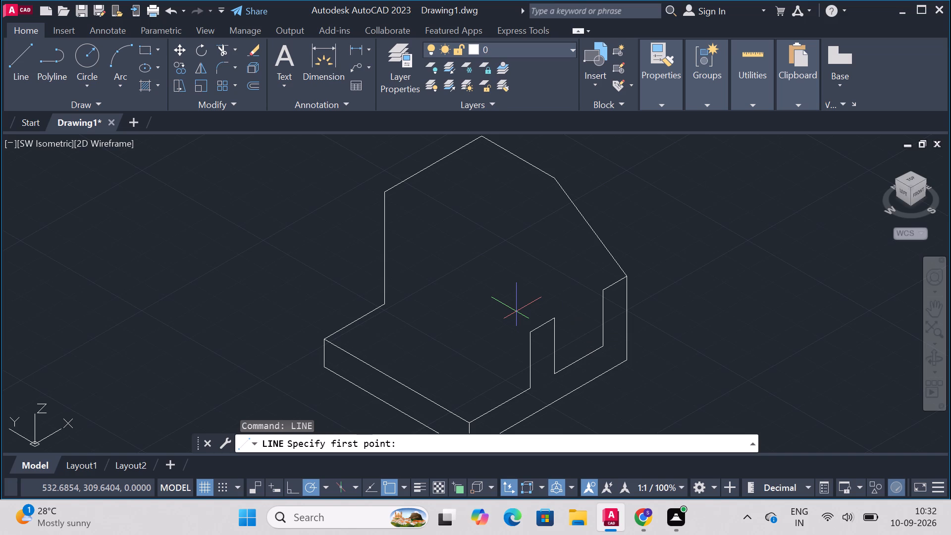
pyautogui.click(383, 308)
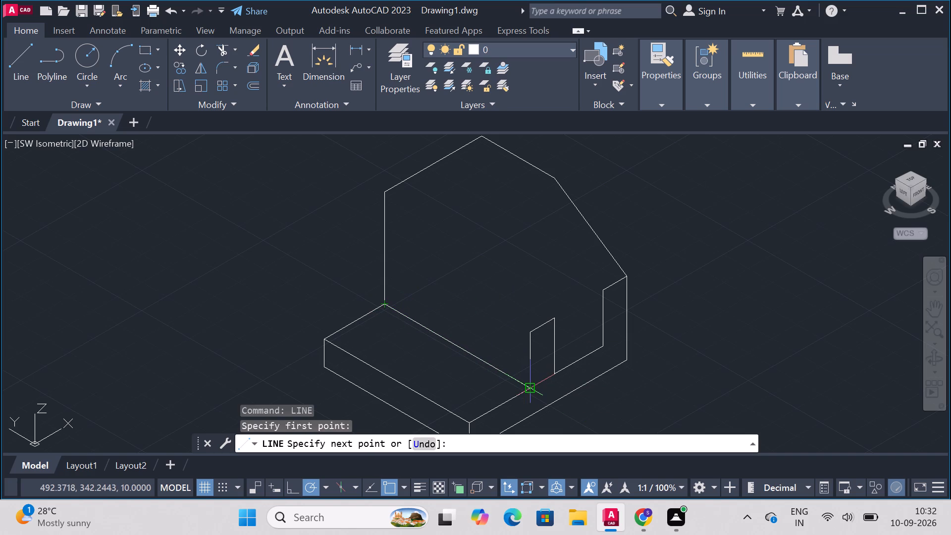
pyautogui.click(528, 389)
pyautogui.press('Escape')
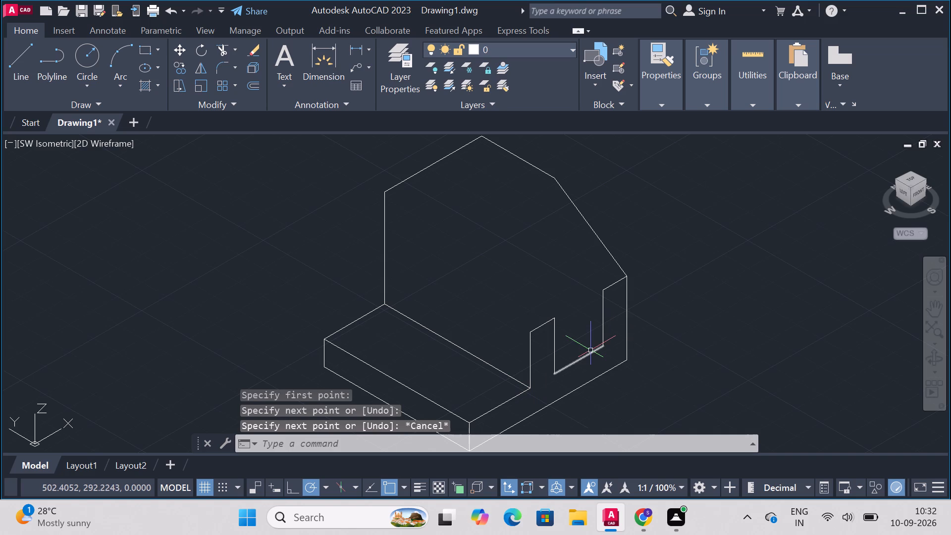
# From the top of the 40-unit vertical, draw a line 30 along negative Y.
pyautogui.write('line')
pyautogui.press('Return')
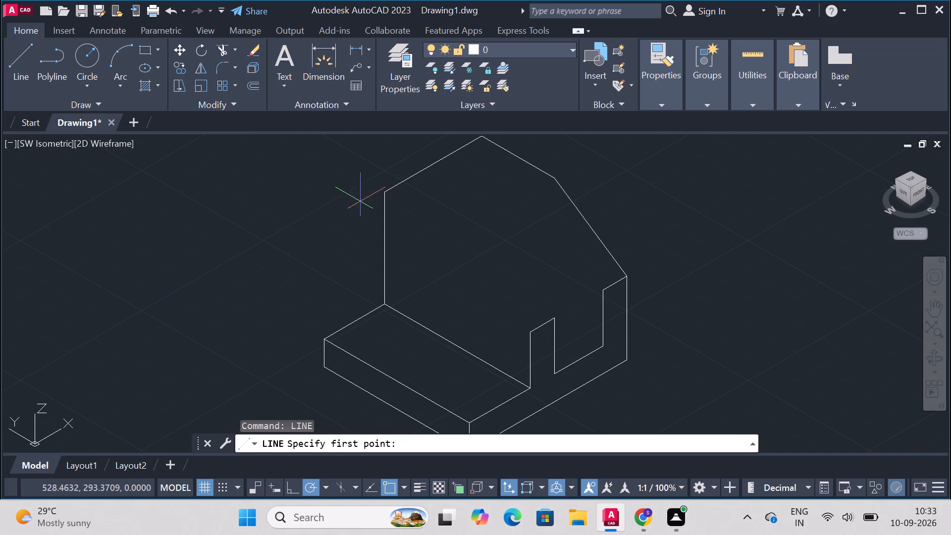
pyautogui.click(385, 193)
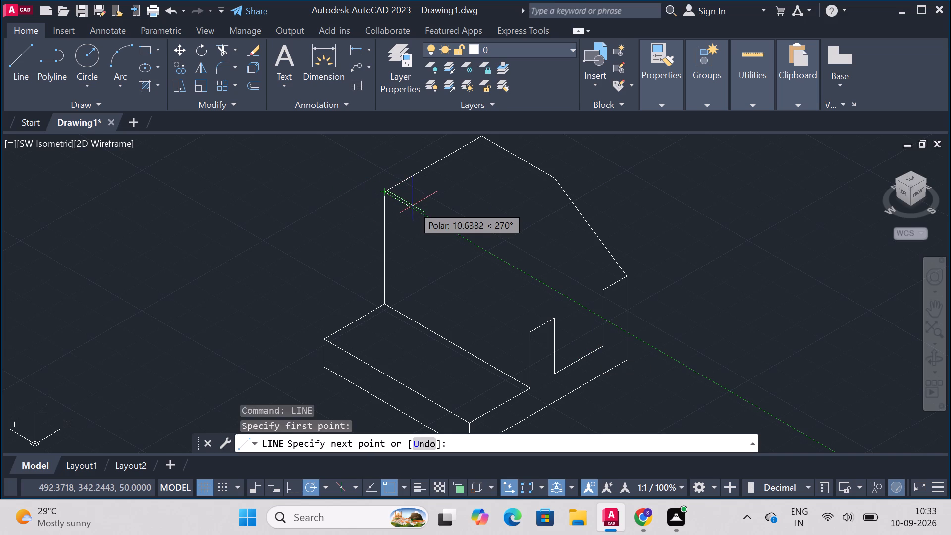
pyautogui.write('30')
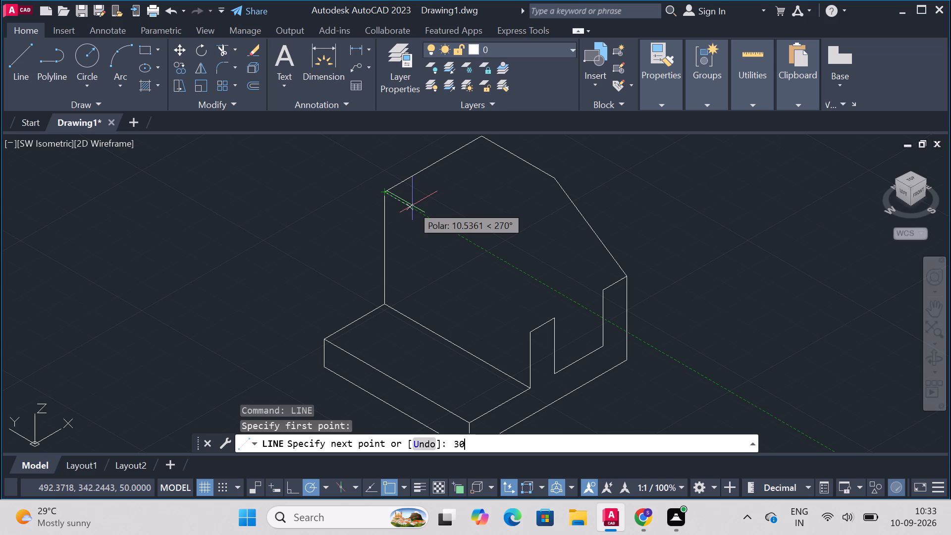
pyautogui.press('Return')
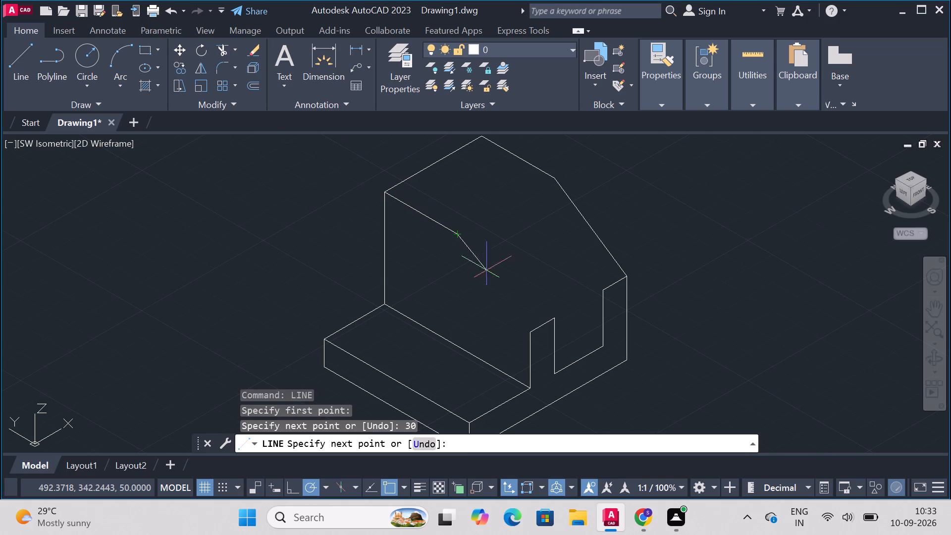
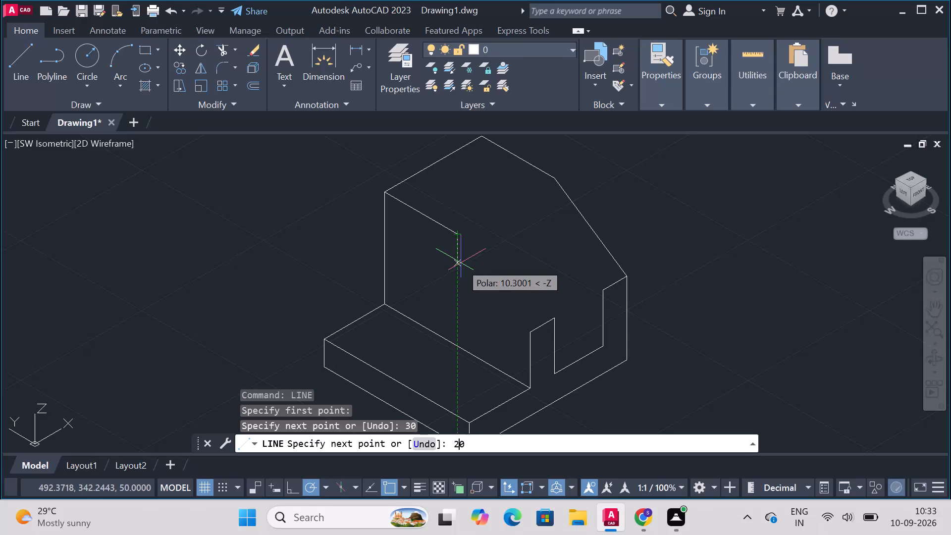
# Continue the line 20 down in Z and on to the near top corner of the profile's first upright.
pyautogui.press('Return')
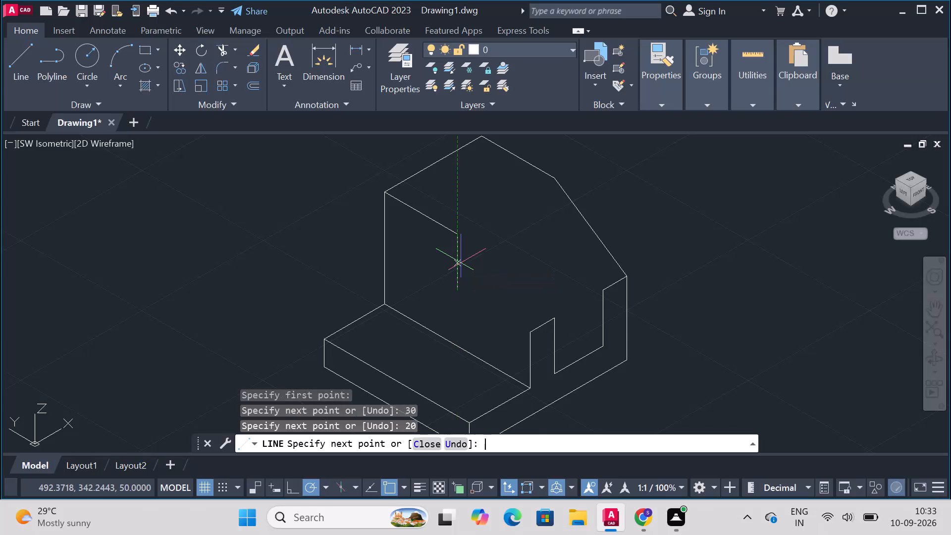
pyautogui.click(527, 328)
pyautogui.press('Escape')
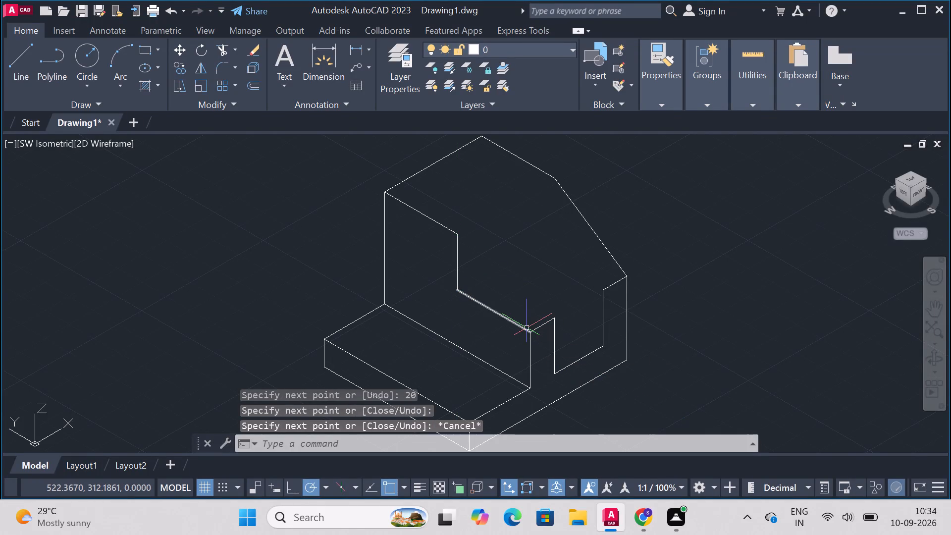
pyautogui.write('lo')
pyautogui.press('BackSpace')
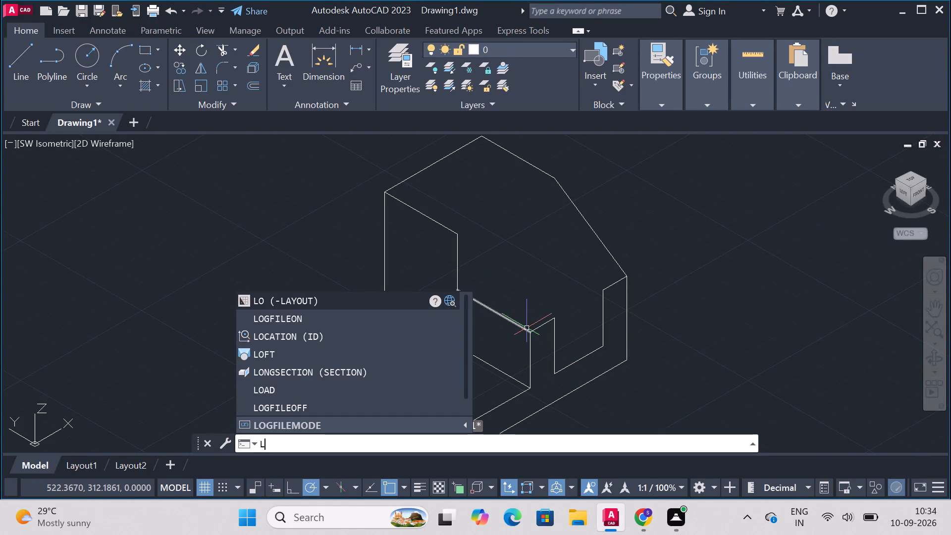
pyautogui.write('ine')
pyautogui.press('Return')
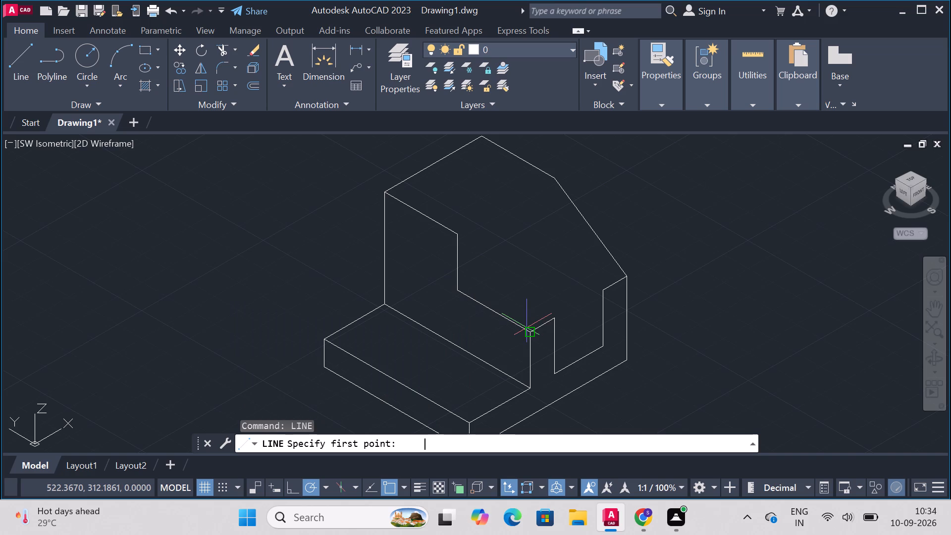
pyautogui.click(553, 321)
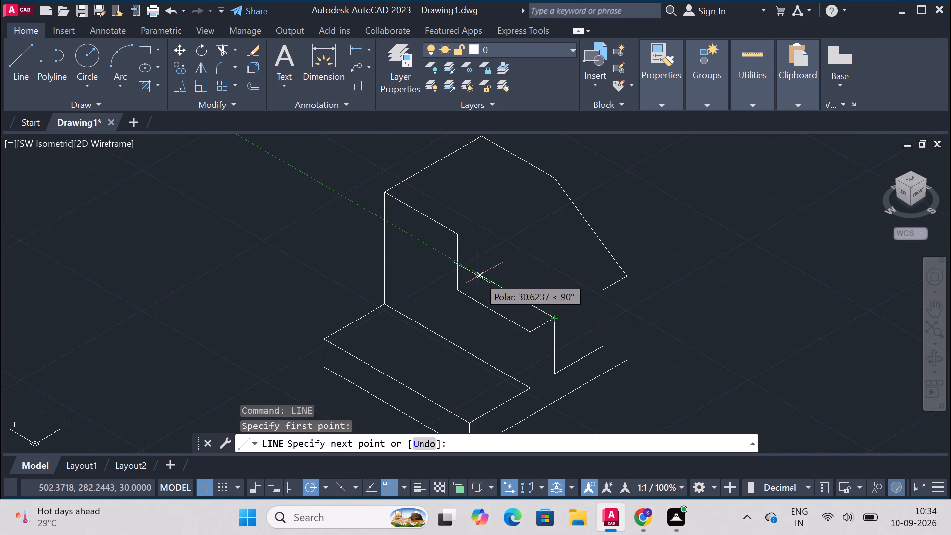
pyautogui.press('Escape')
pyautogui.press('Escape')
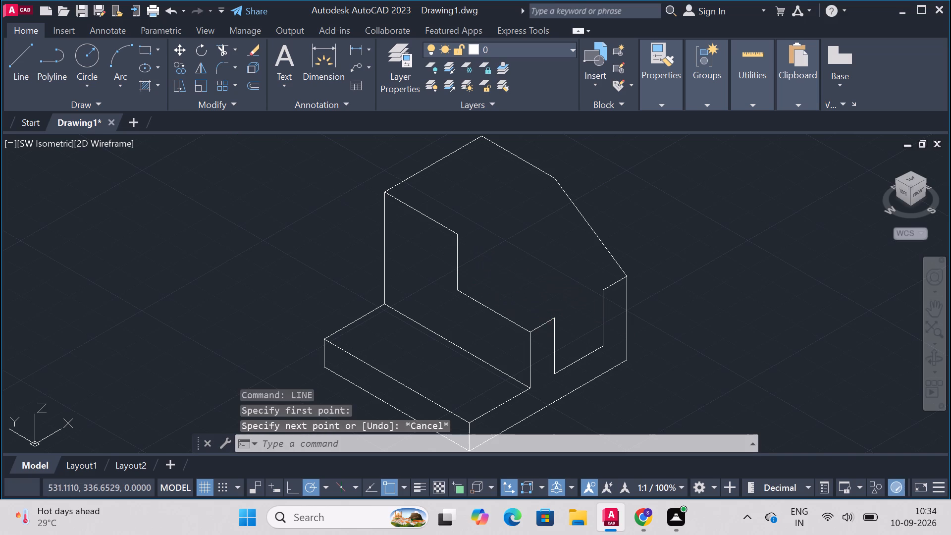
# From the foot of the 20-unit drop, draw a line 10 along positive X and on to the first upright's other top corner.
pyautogui.write('line')
pyautogui.press('Return')
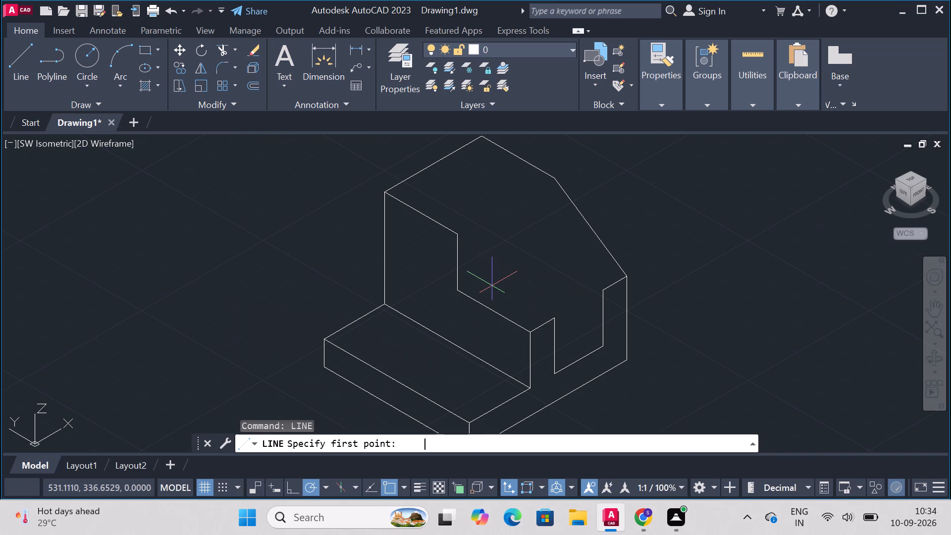
pyautogui.click(456, 291)
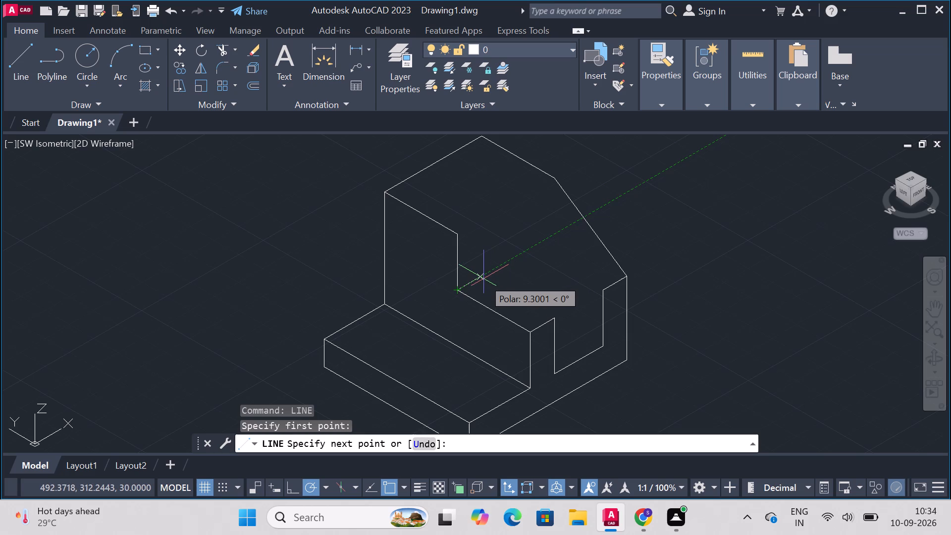
pyautogui.write('10')
pyautogui.press('Return')
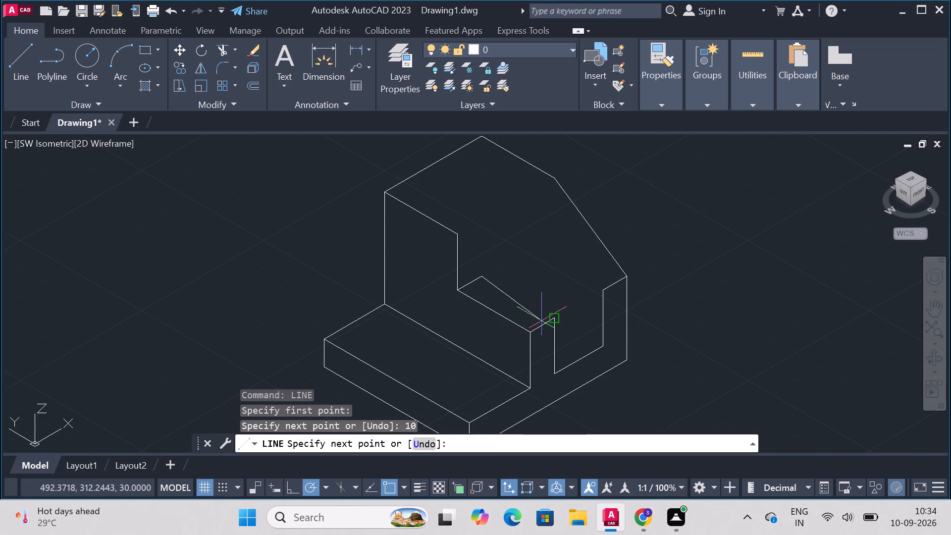
pyautogui.click(559, 321)
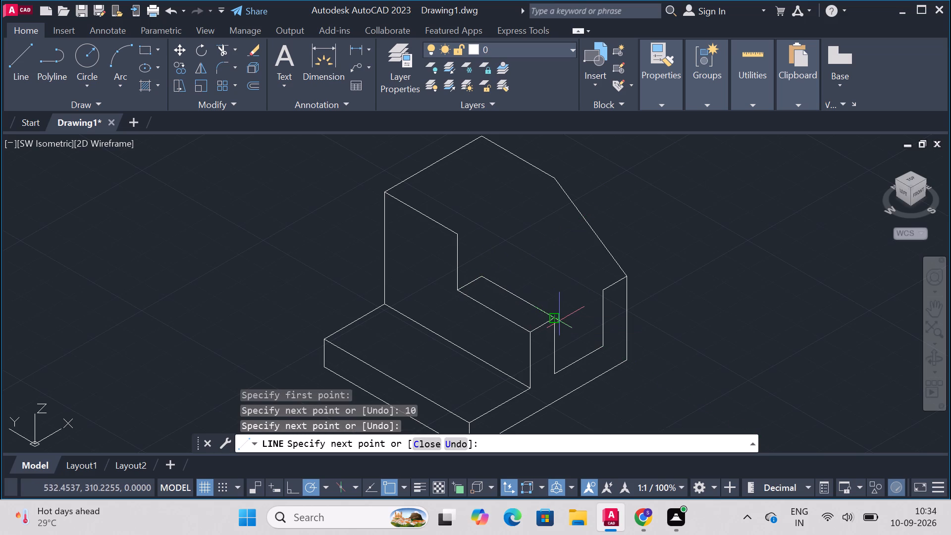
pyautogui.press('Escape')
# From the far end of the 10-unit line, draw lines 20 up in Z, 20 along positive Y and 20 along positive X.
pyautogui.write('line')
pyautogui.press('Return')
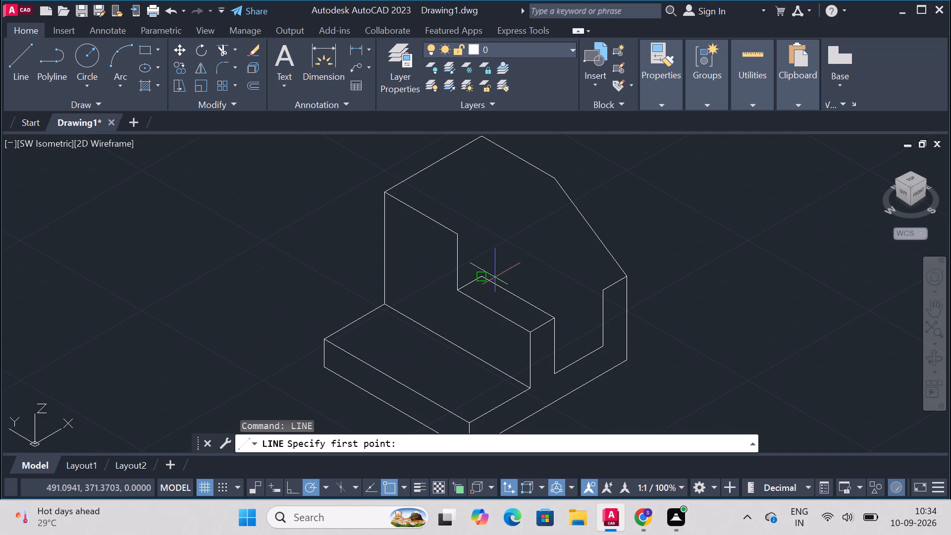
pyautogui.click(483, 277)
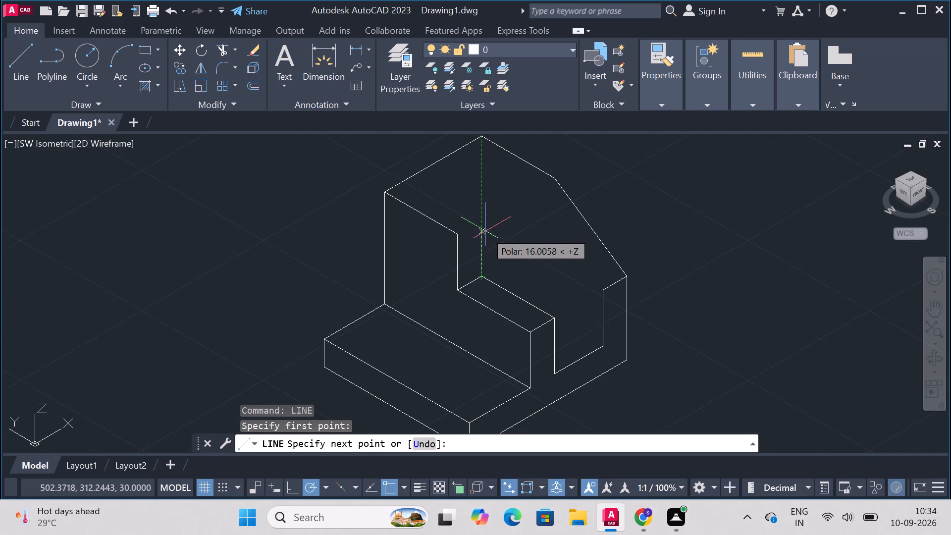
pyautogui.write('20')
pyautogui.press('Return')
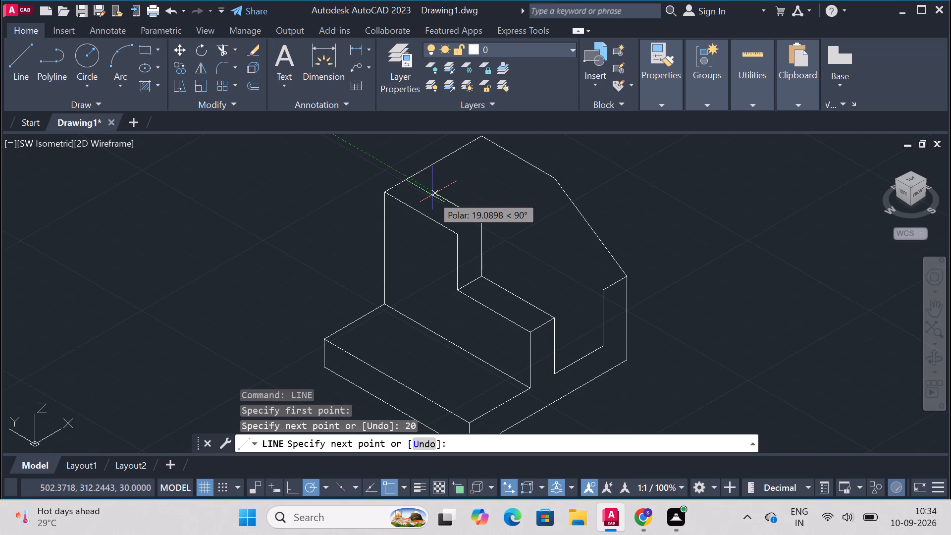
pyautogui.write('20')
pyautogui.press('Return')
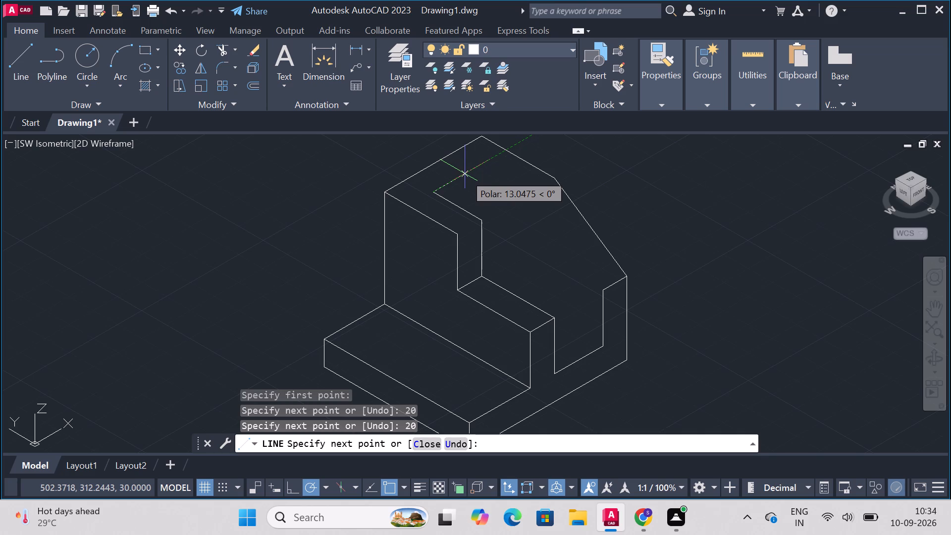
pyautogui.write('20')
pyautogui.press('Return')
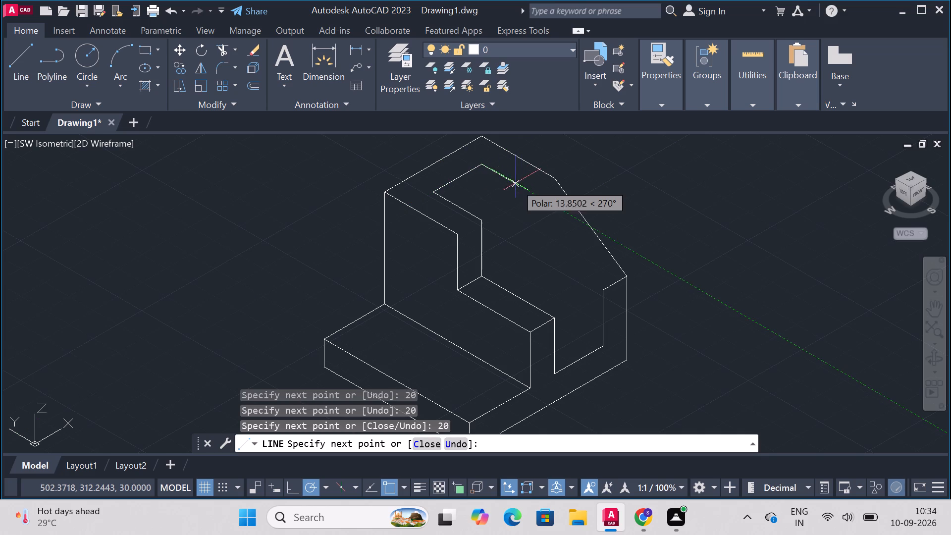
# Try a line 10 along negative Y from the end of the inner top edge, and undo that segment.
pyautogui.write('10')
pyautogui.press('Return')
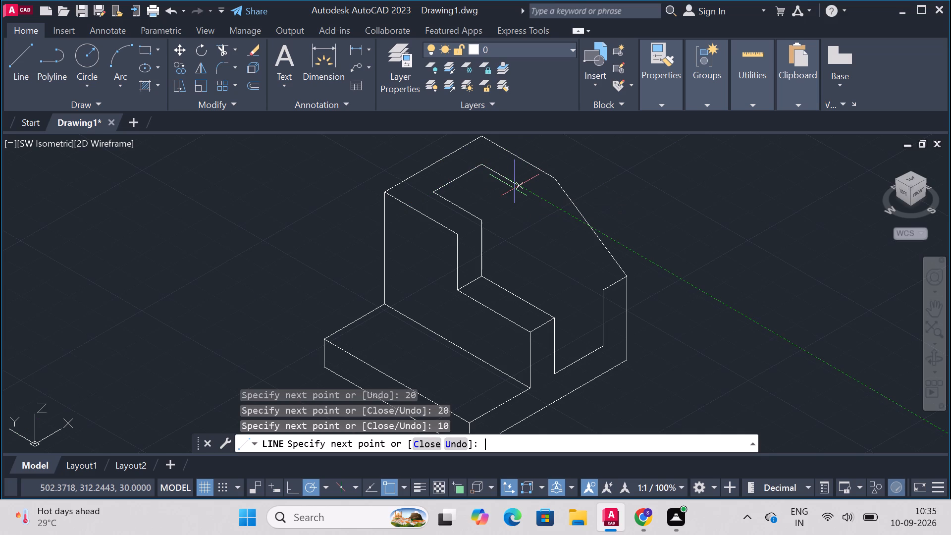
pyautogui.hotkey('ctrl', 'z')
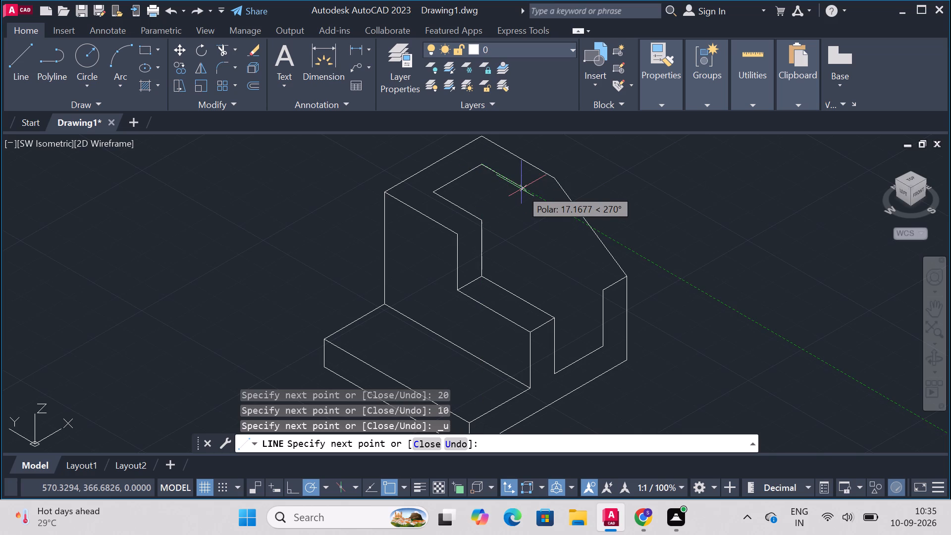
# Continue the inner outline 20 along negative Y and slope it down to the inner top corner of the profile's second upright.
pyautogui.press('3')
pyautogui.press('BackSpace')
pyautogui.write('20')
pyautogui.press('Return')
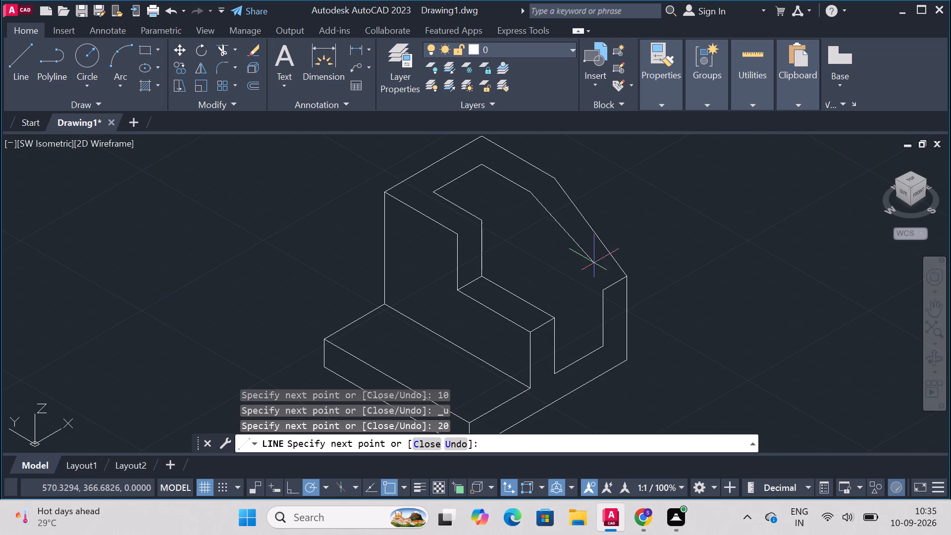
pyautogui.doubleClick(600, 292)
pyautogui.press('Escape')
# Draw a line joining the upper ends of the inner and outer sloping edges.
pyautogui.write('line')
pyautogui.press('Return')
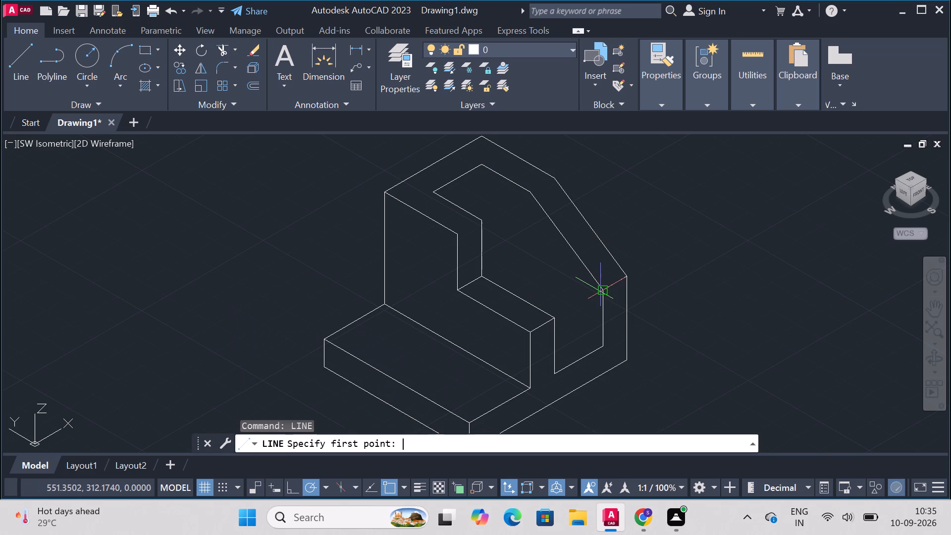
pyautogui.click(533, 189)
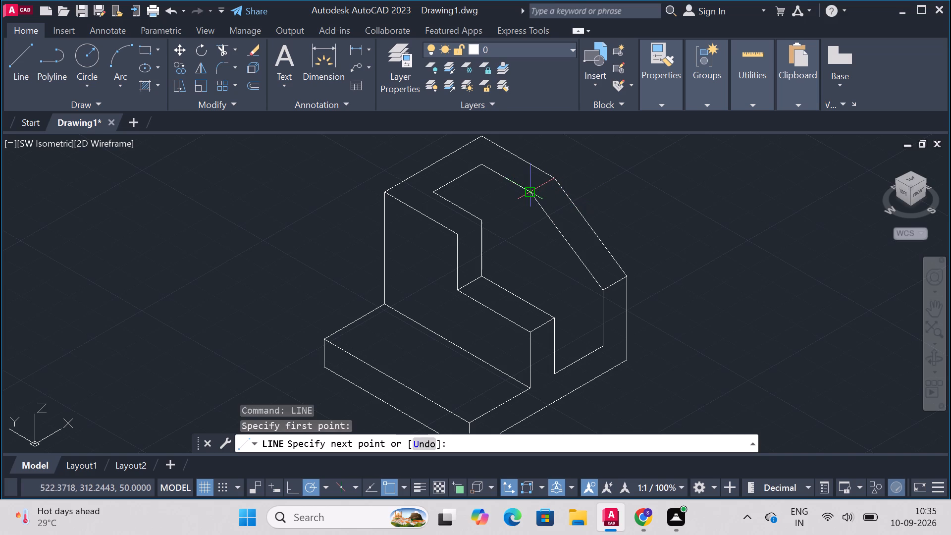
pyautogui.click(554, 178)
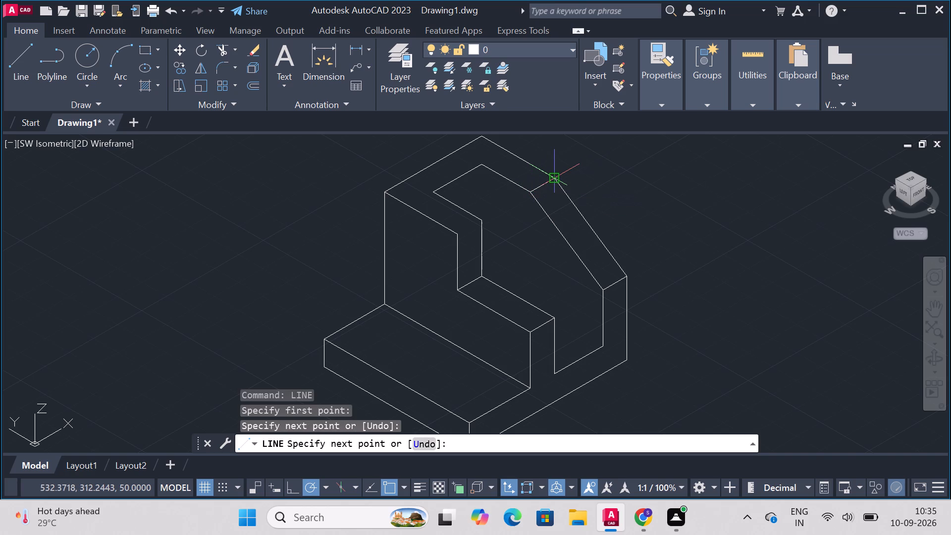
pyautogui.press('Escape')
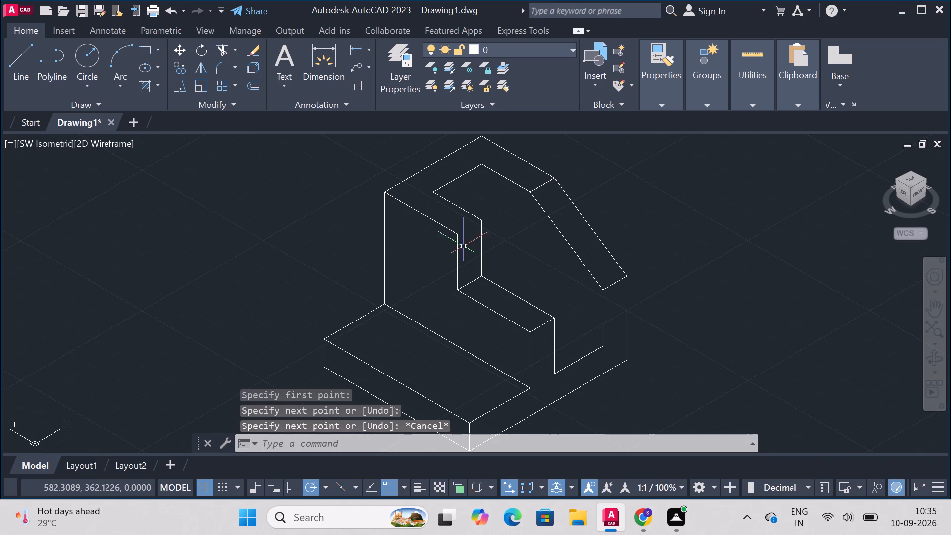
# From the foot of the 40-unit vertical, draw lines about 5.8 along positive Y and 12.5 along negative X.
pyautogui.write('line')
pyautogui.press('Return')
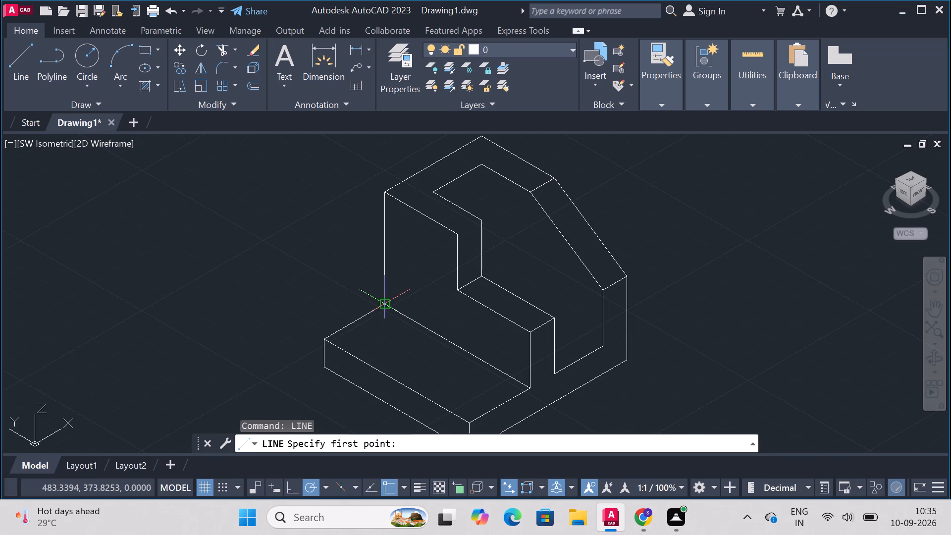
pyautogui.click(387, 308)
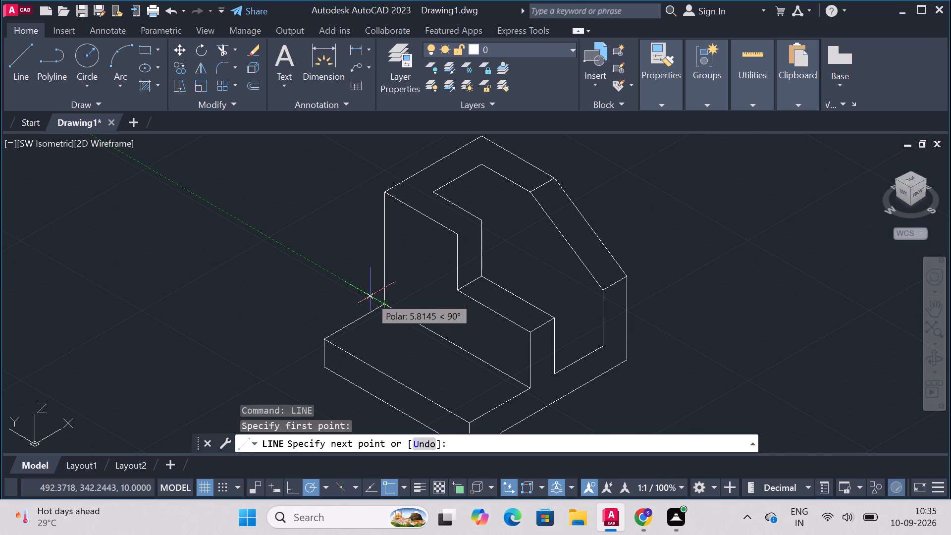
pyautogui.click(370, 296)
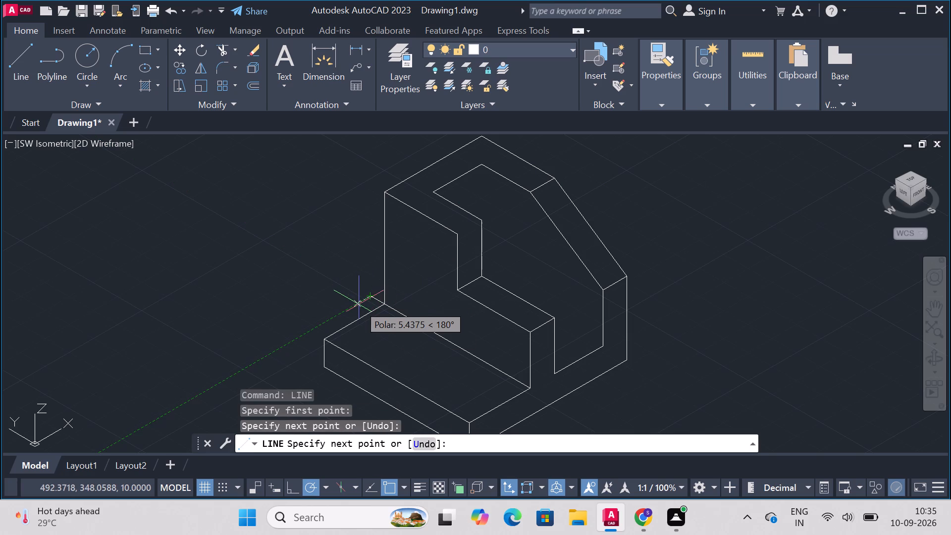
pyautogui.write('12')
pyautogui.press('.')
pyautogui.press('5')
pyautogui.press('Return')
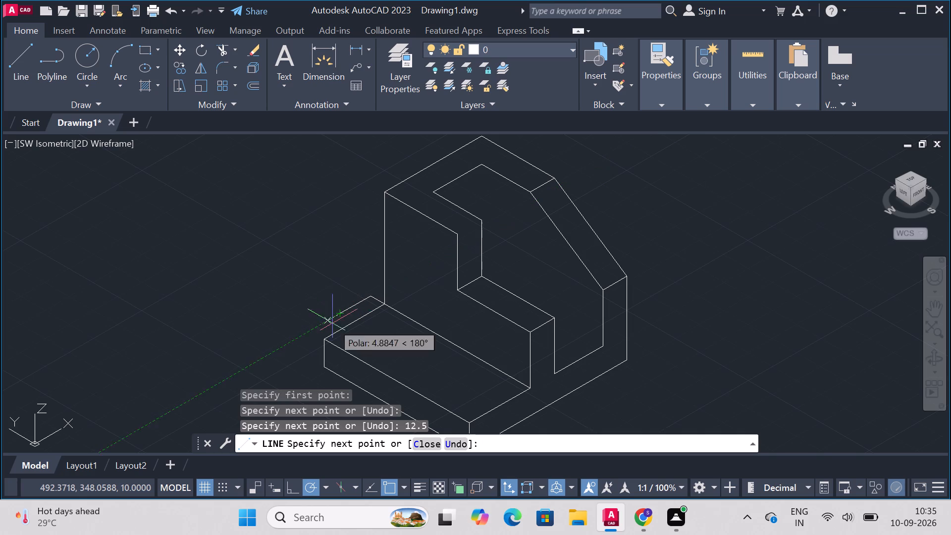
# Continue the line to the midpoint of the ledge's 25-unit far edge and 12.5 along negative Y across the ledge.
pyautogui.click(356, 319)
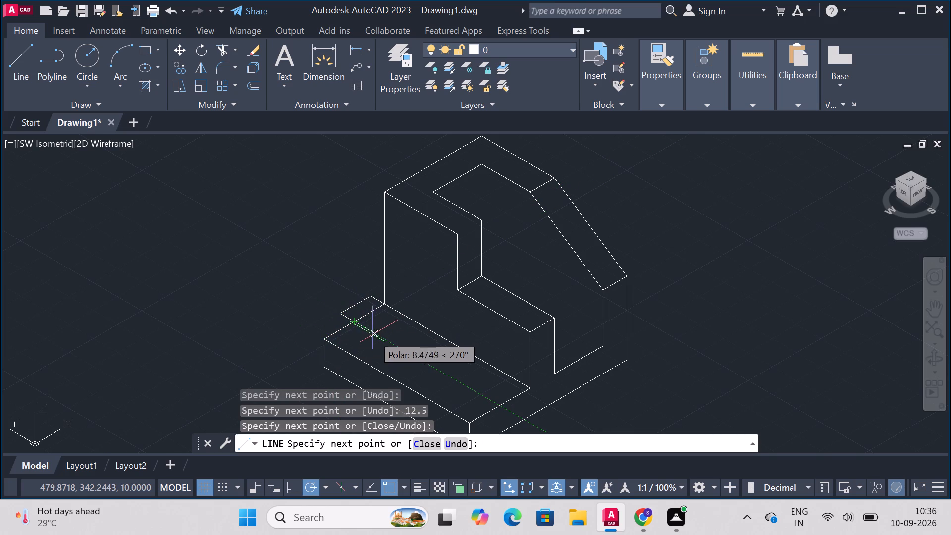
pyautogui.write('12')
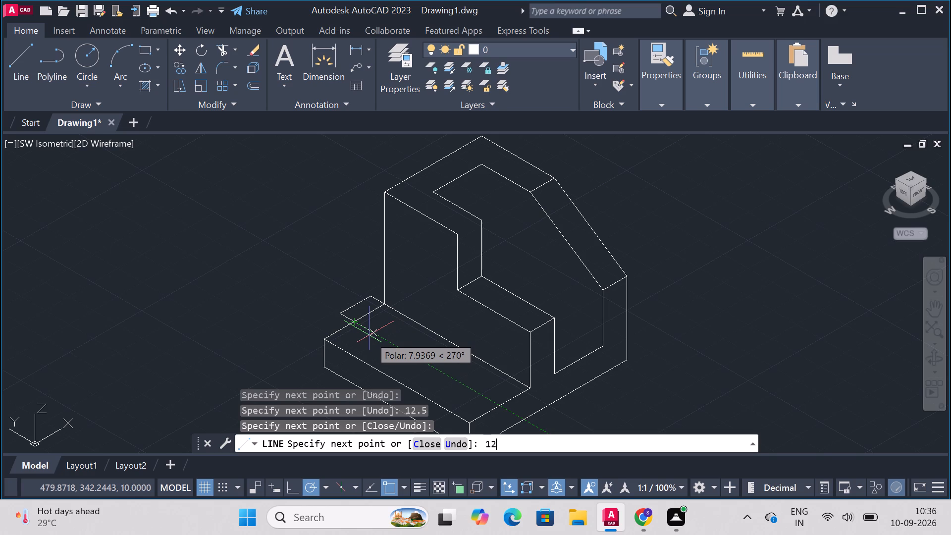
pyautogui.press('.')
pyautogui.press('5')
pyautogui.press('Return')
pyautogui.press('Escape')
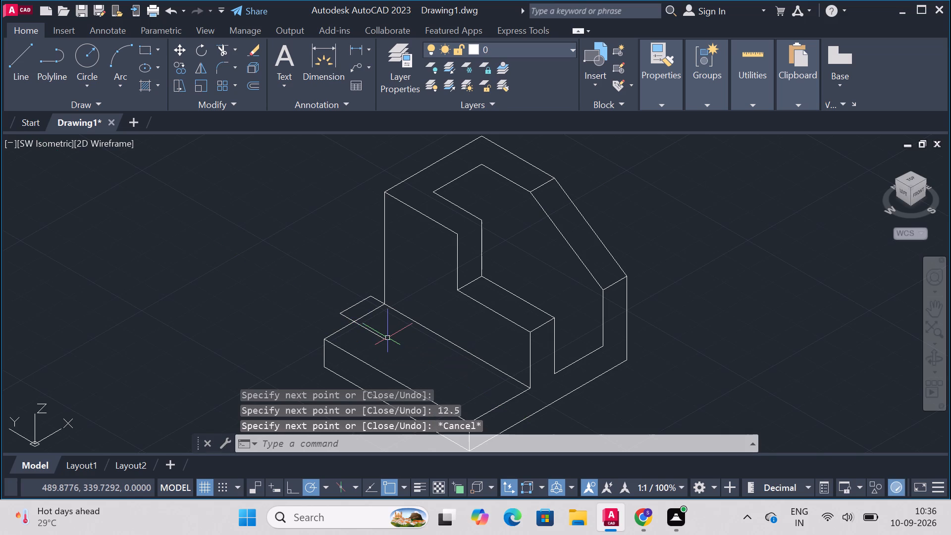
# Erase the three construction lines outside the ledge, keeping the 12.5 line that runs across it.
pyautogui.click(345, 317)
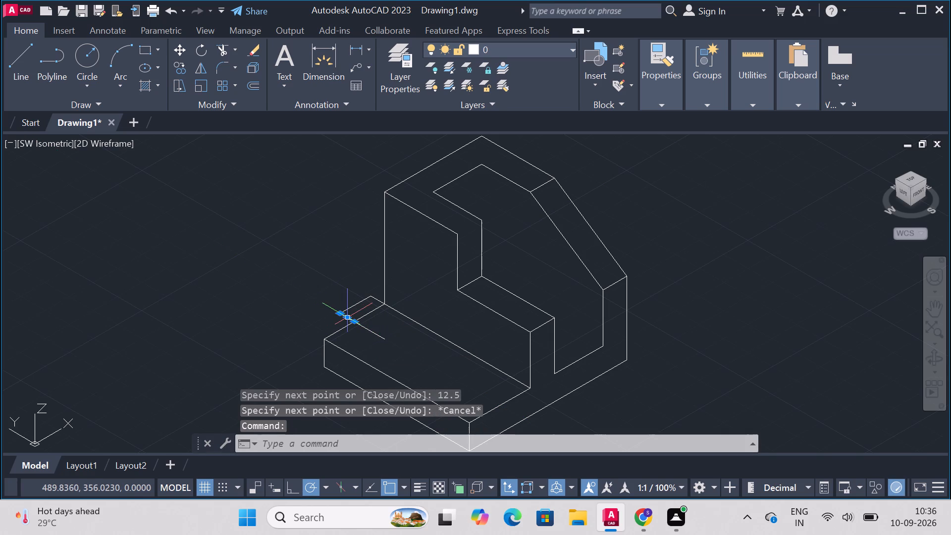
pyautogui.press('Delete')
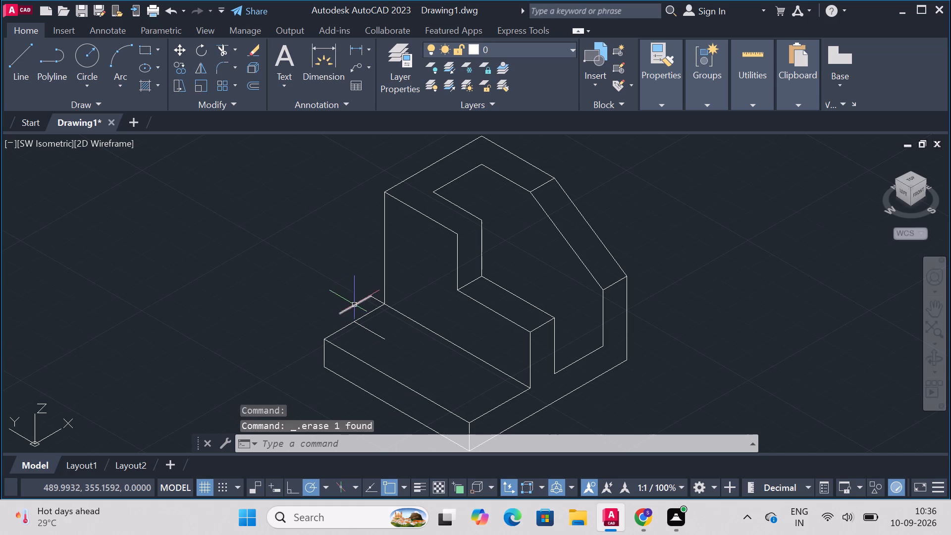
pyautogui.click(355, 306)
pyautogui.press('Delete')
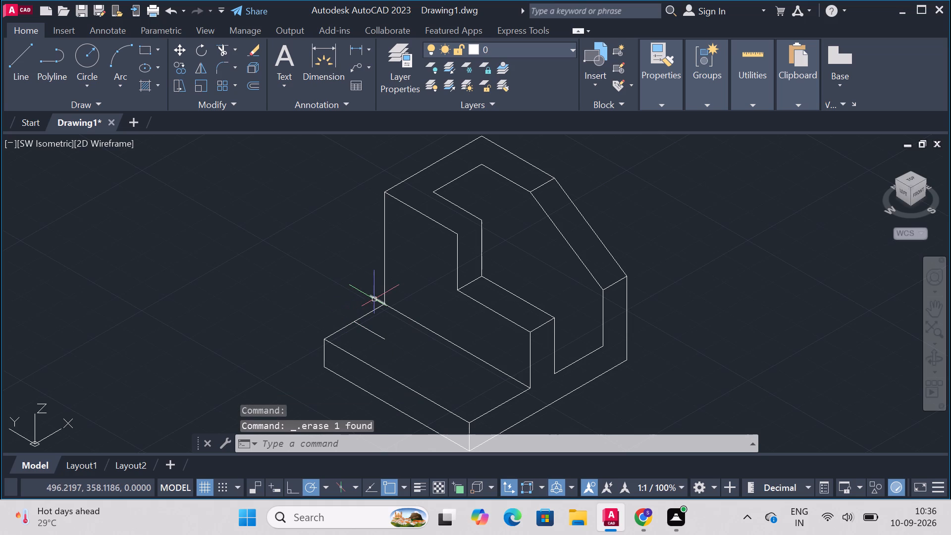
pyautogui.click(375, 299)
pyautogui.press('BackSpace')
pyautogui.press('Delete')
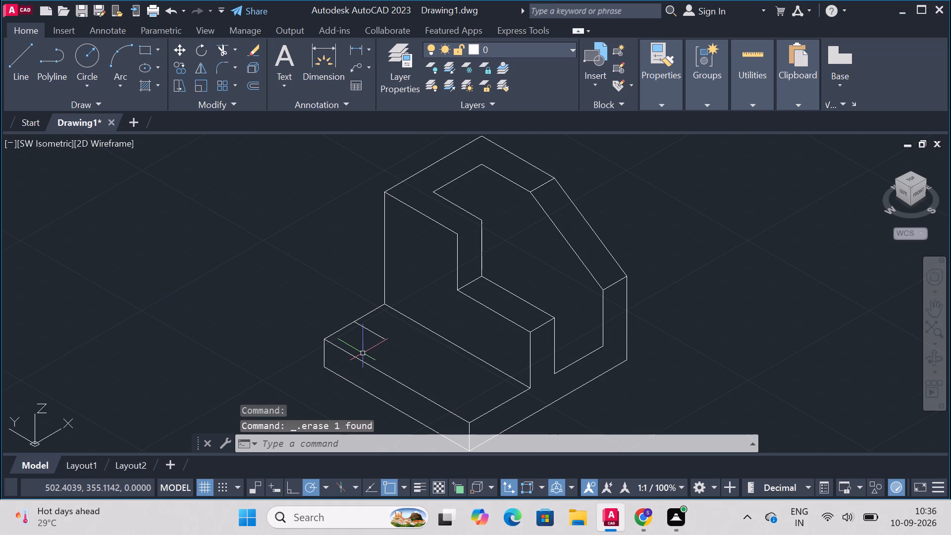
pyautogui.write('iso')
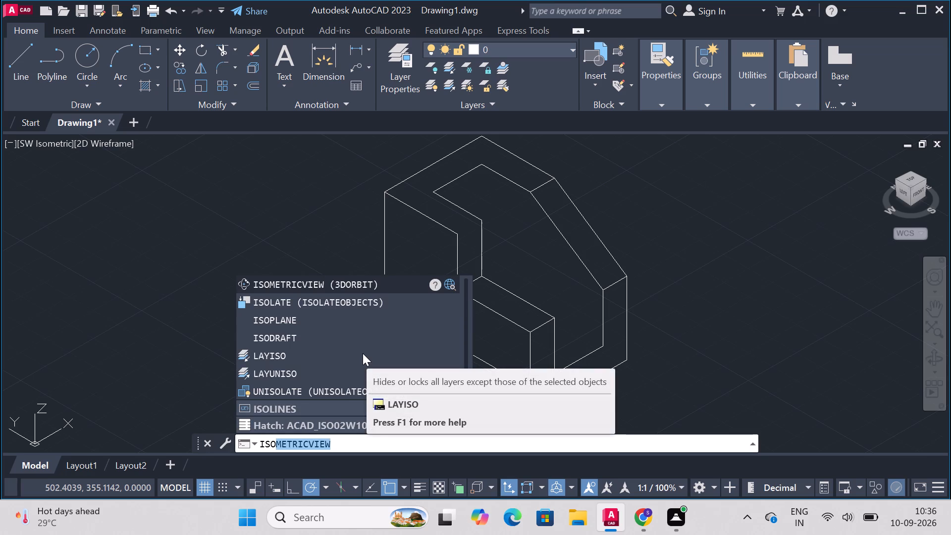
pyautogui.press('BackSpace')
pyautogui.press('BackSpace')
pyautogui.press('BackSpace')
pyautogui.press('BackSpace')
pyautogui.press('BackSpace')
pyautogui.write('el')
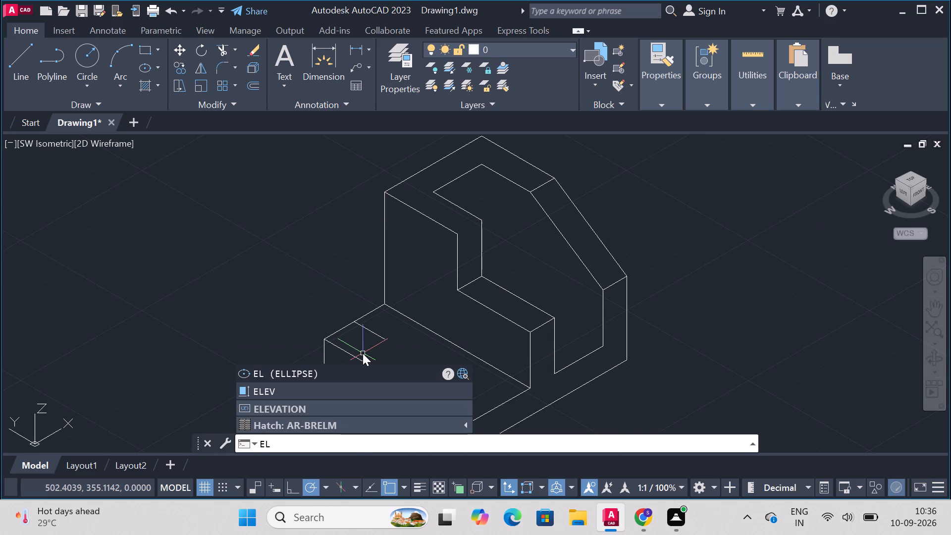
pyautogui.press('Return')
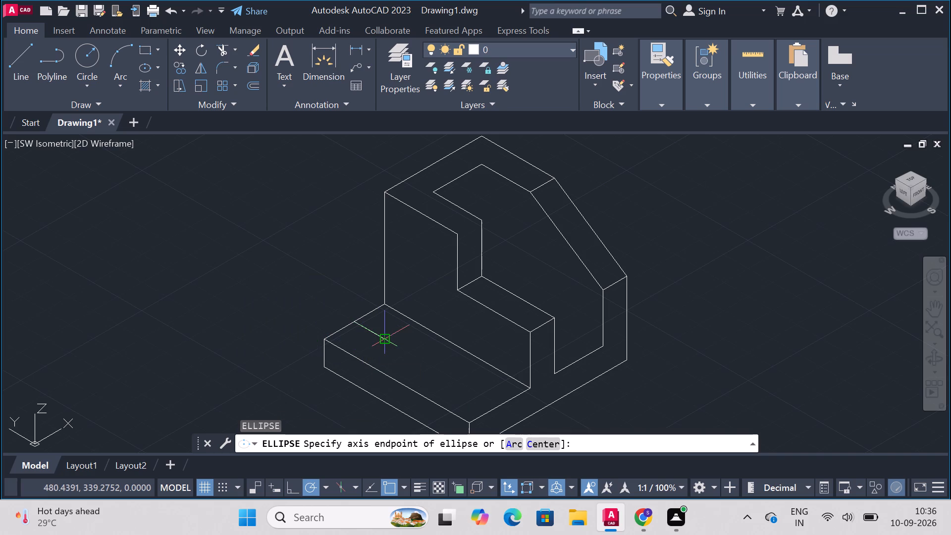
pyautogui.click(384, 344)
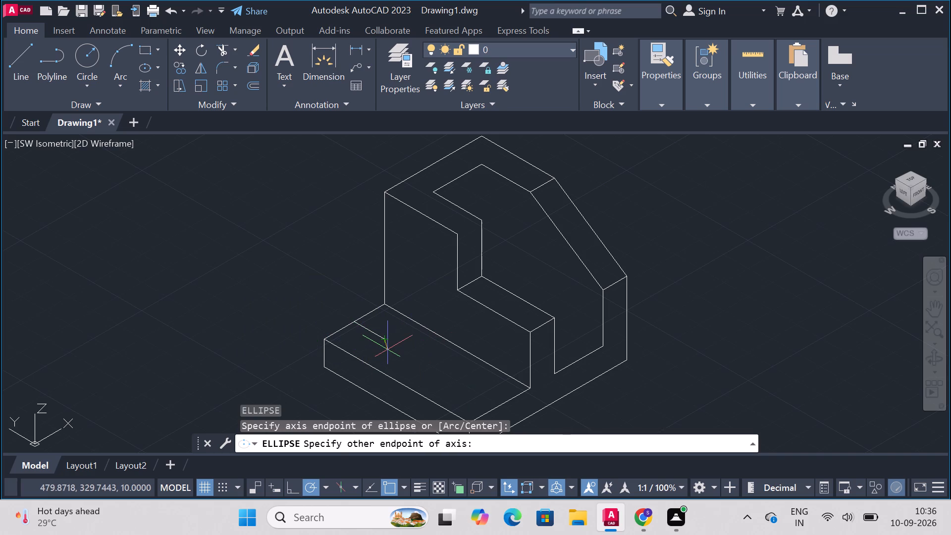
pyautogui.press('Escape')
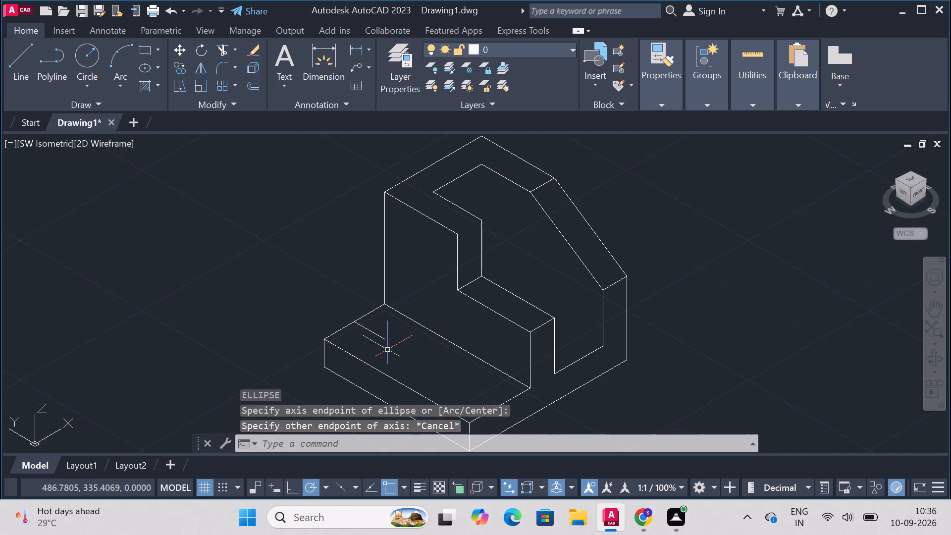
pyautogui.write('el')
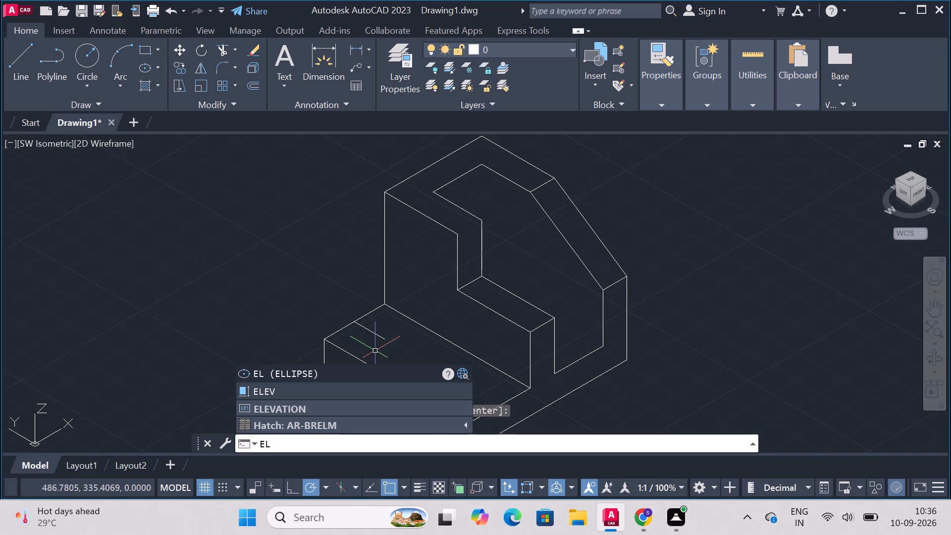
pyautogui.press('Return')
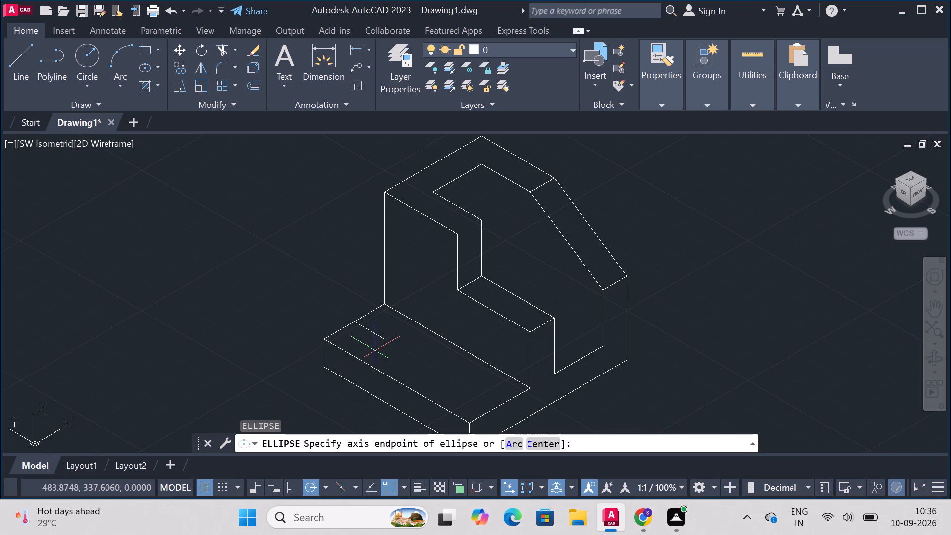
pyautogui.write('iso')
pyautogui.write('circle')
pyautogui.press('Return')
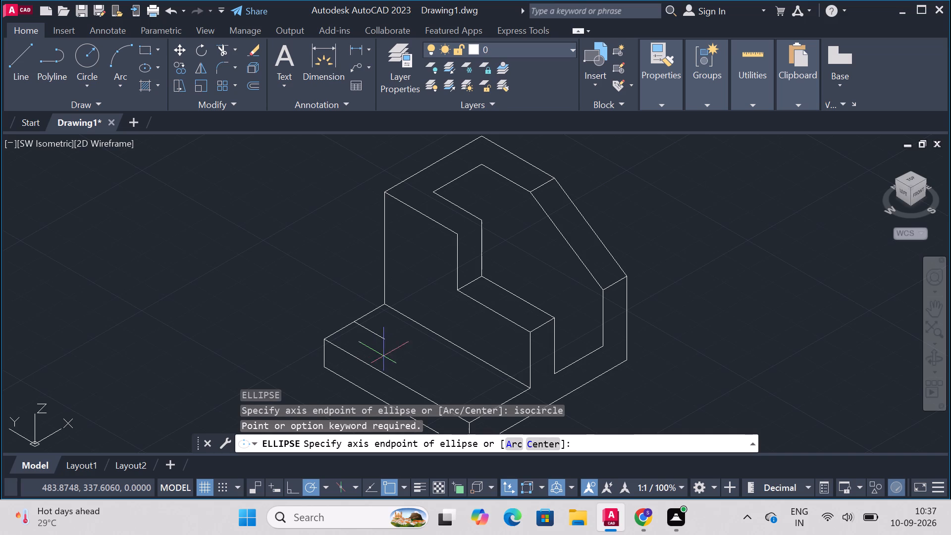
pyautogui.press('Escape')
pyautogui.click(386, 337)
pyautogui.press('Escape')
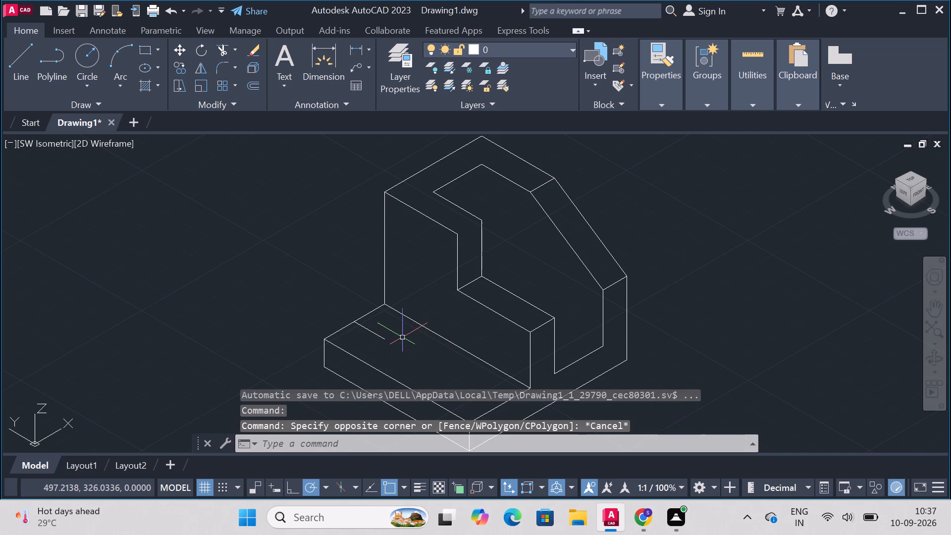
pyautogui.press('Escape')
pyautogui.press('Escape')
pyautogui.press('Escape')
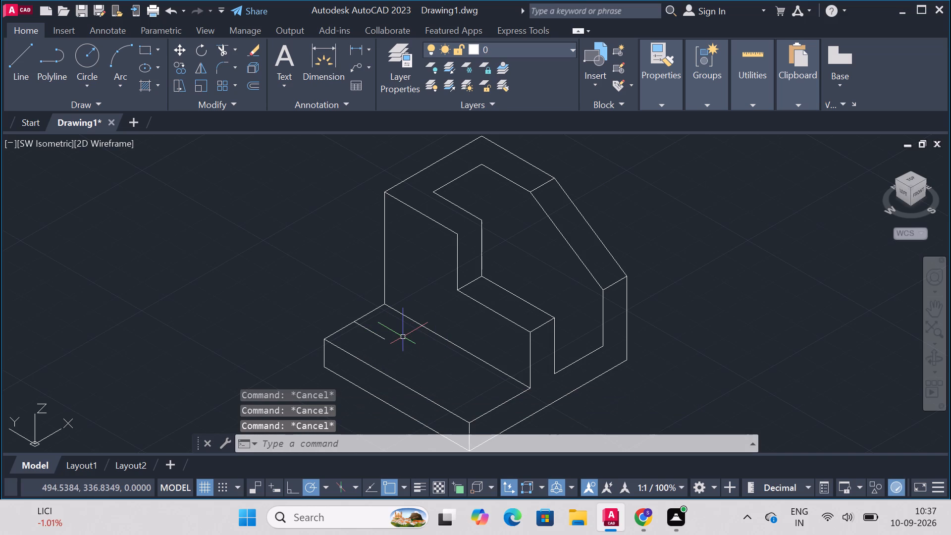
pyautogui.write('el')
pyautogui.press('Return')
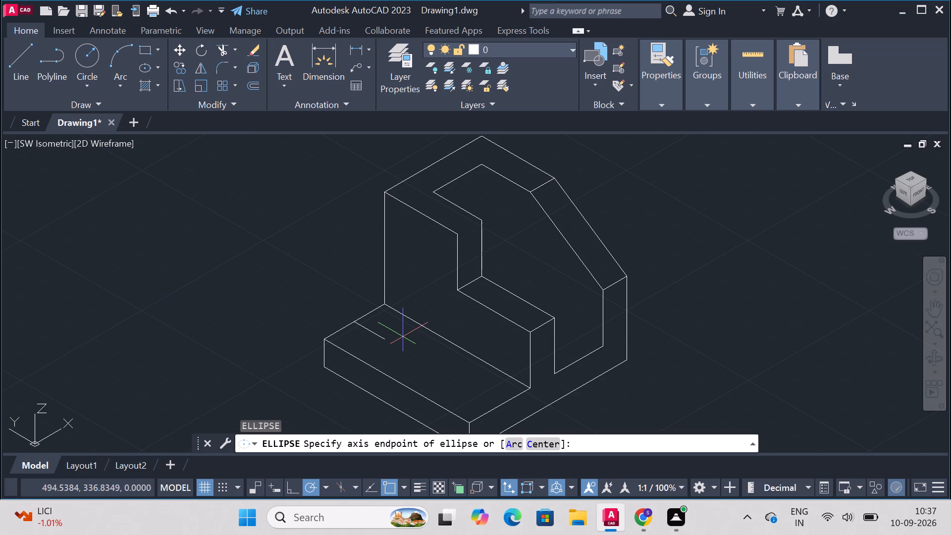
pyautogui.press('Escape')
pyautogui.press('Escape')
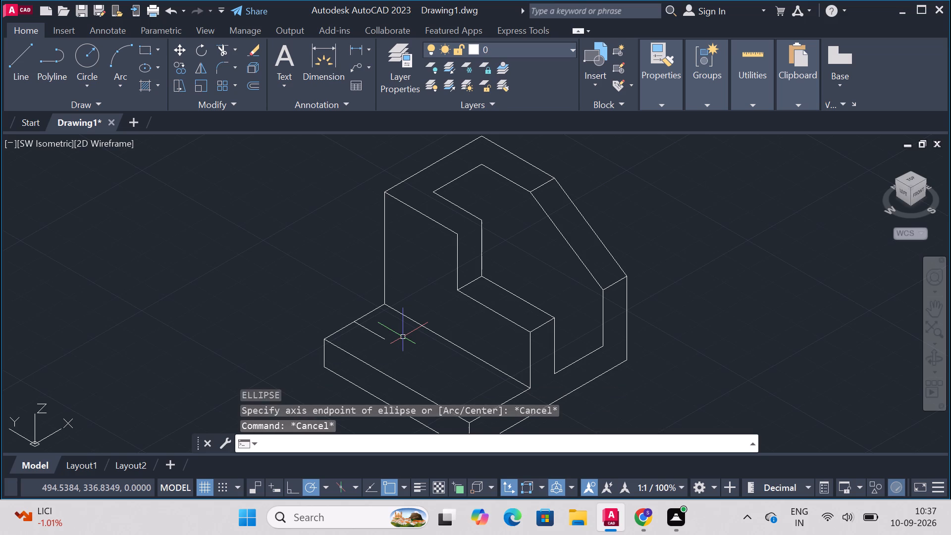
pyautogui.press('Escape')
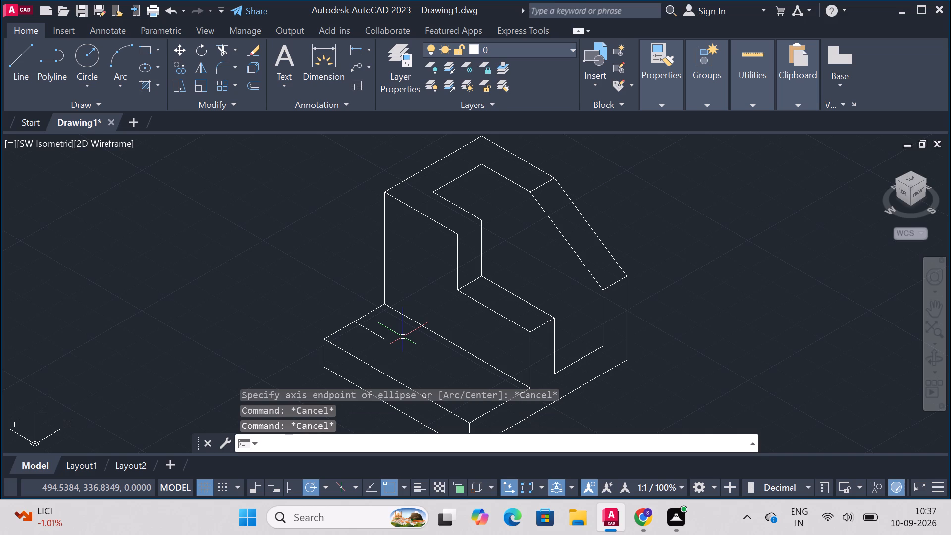
# Turn on isometric drafting with the left isoplane.
pyautogui.click(298, 444)
pyautogui.click(321, 469)
pyautogui.moveTo(321, 469); pyautogui.dragTo(323, 475)
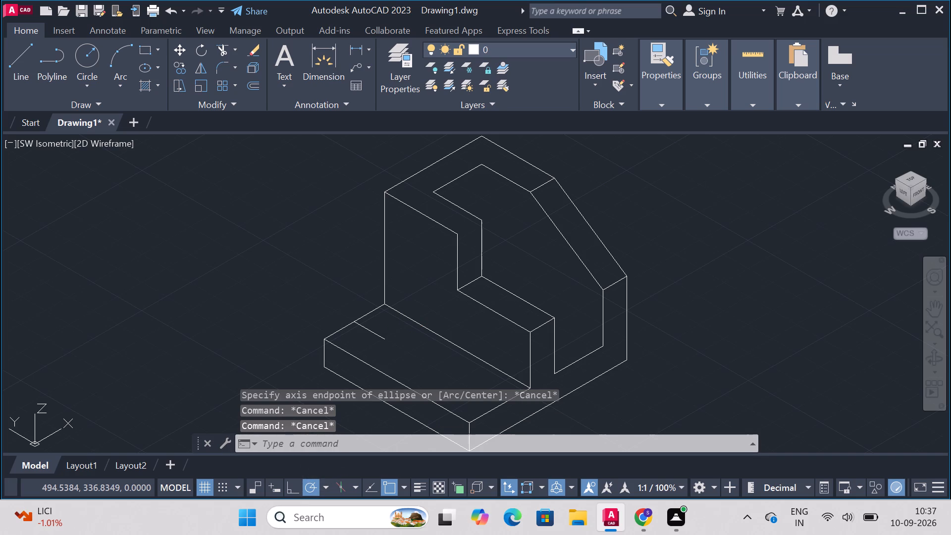
pyautogui.click(345, 483)
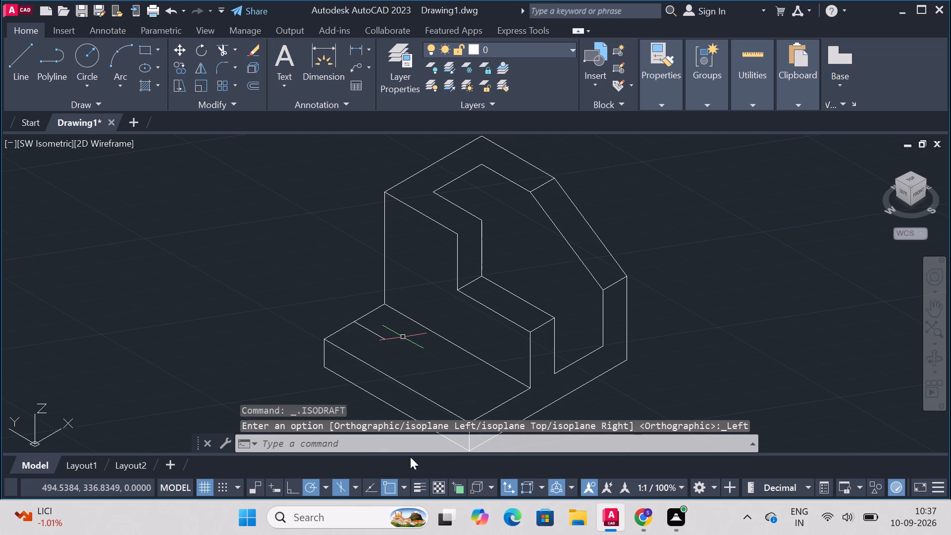
pyautogui.click(410, 457)
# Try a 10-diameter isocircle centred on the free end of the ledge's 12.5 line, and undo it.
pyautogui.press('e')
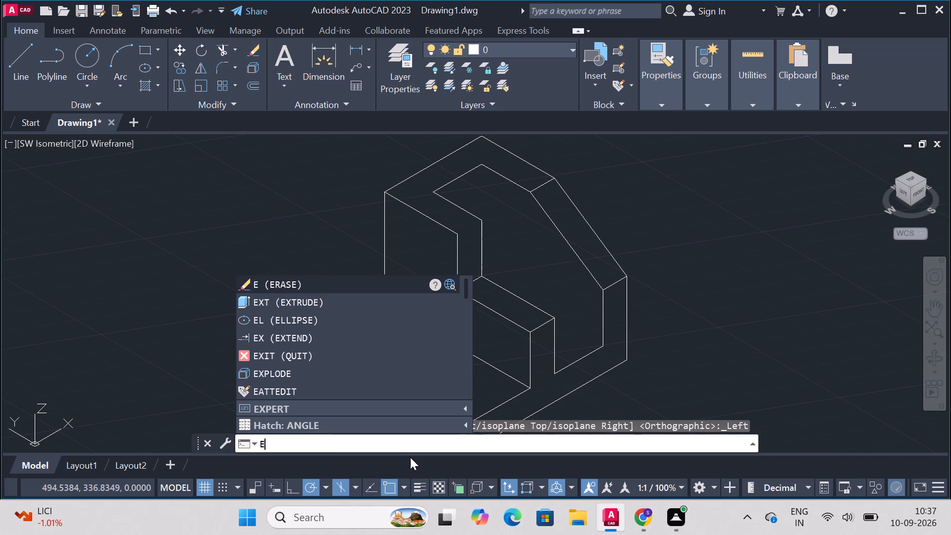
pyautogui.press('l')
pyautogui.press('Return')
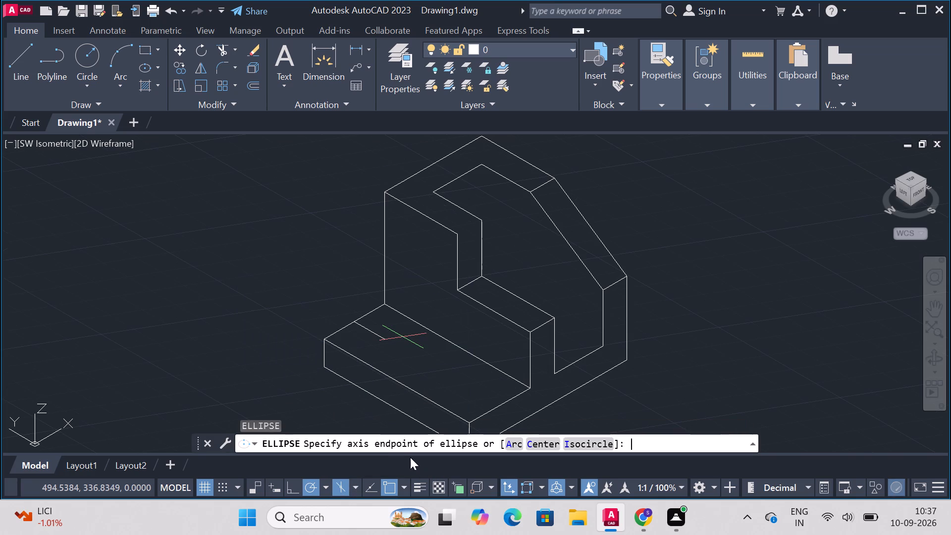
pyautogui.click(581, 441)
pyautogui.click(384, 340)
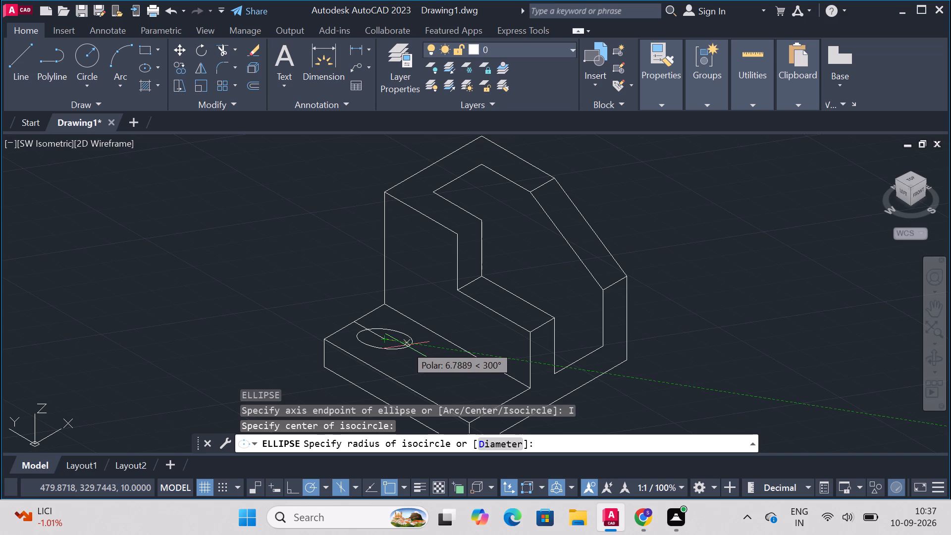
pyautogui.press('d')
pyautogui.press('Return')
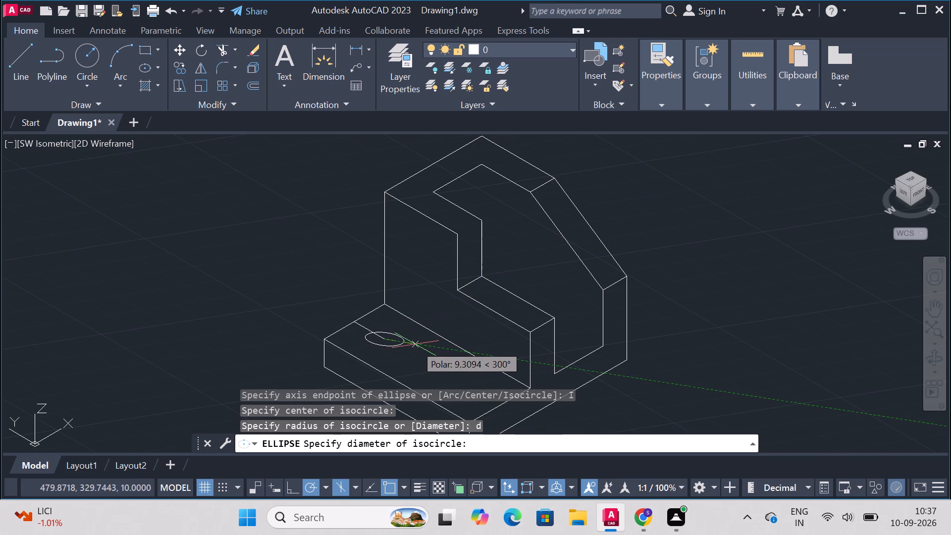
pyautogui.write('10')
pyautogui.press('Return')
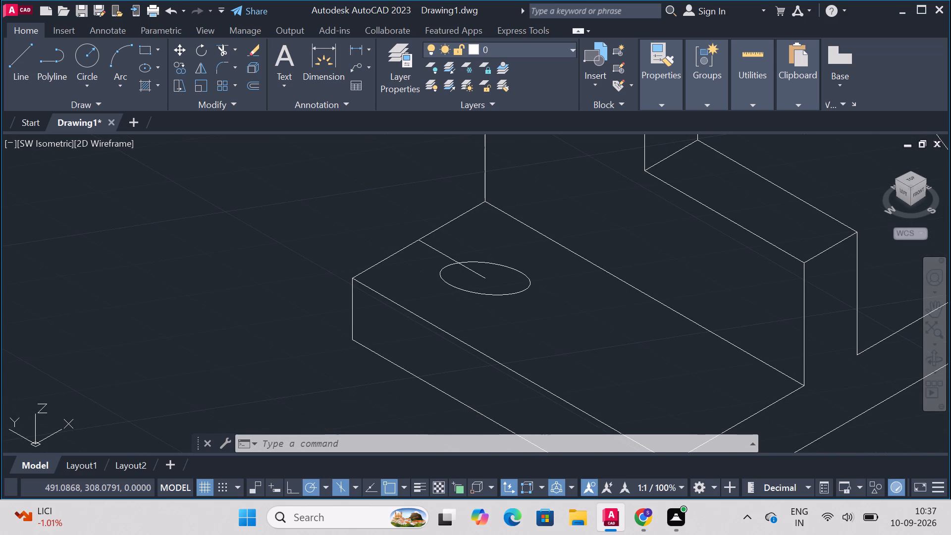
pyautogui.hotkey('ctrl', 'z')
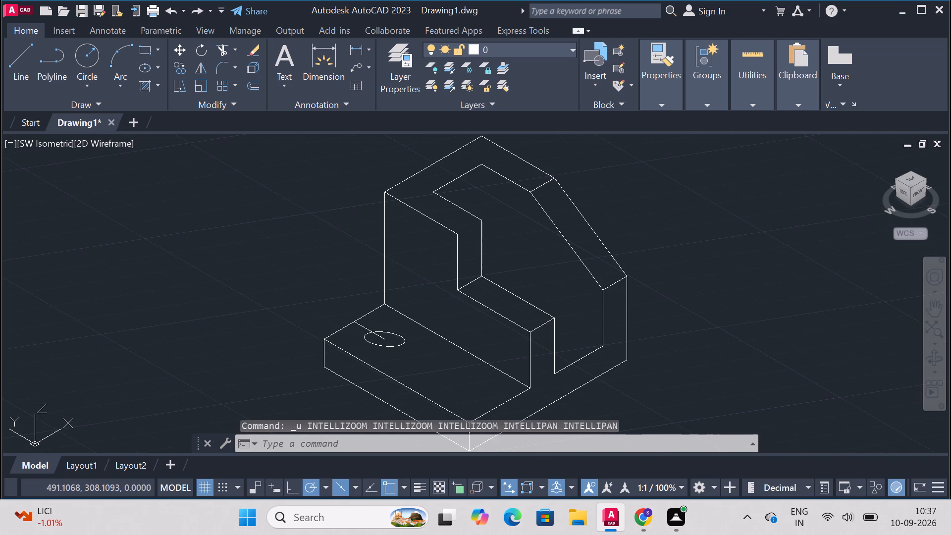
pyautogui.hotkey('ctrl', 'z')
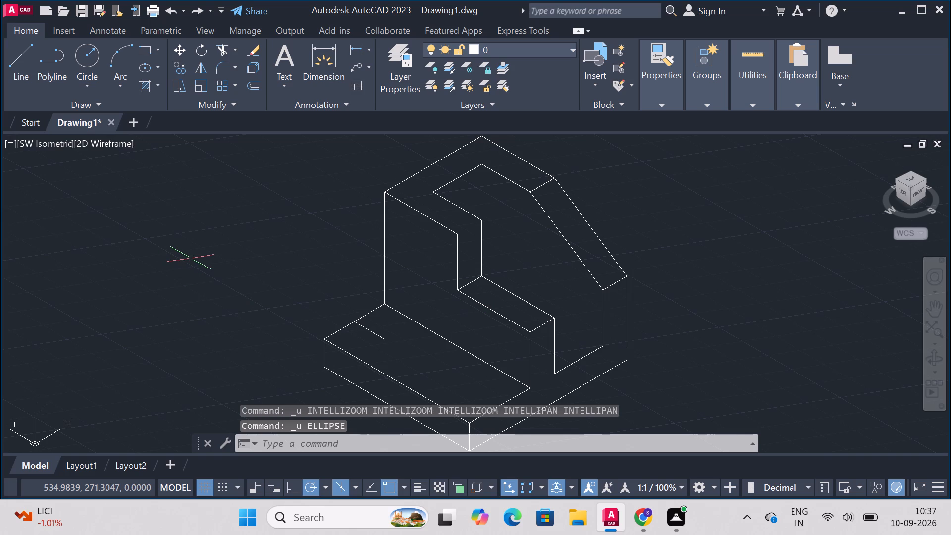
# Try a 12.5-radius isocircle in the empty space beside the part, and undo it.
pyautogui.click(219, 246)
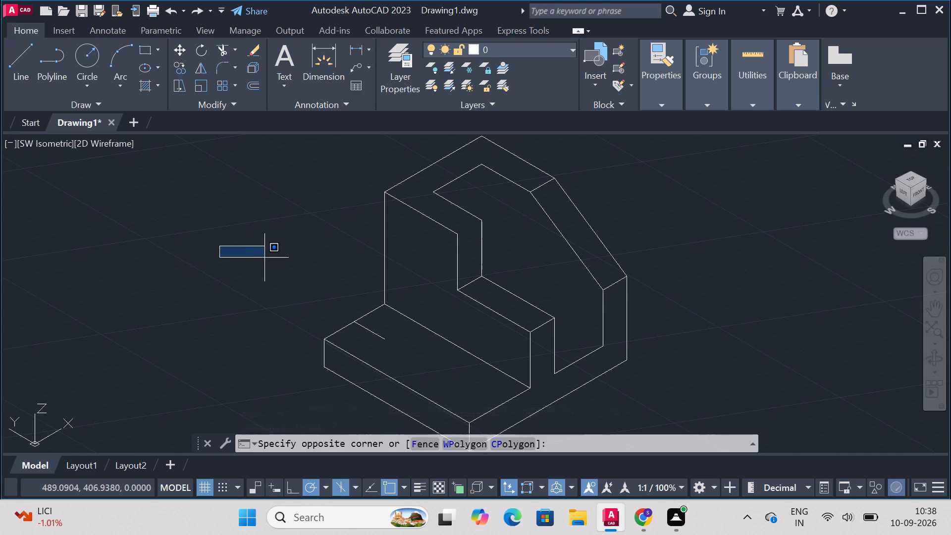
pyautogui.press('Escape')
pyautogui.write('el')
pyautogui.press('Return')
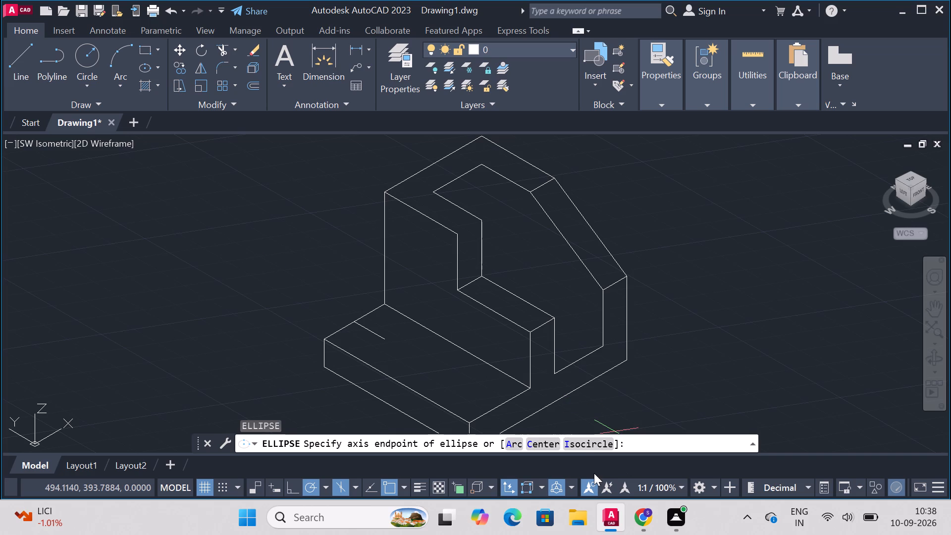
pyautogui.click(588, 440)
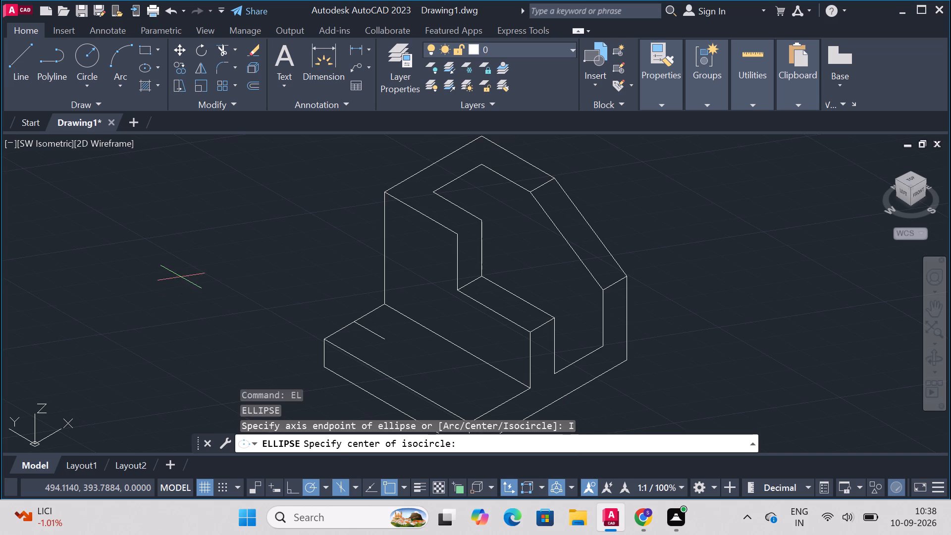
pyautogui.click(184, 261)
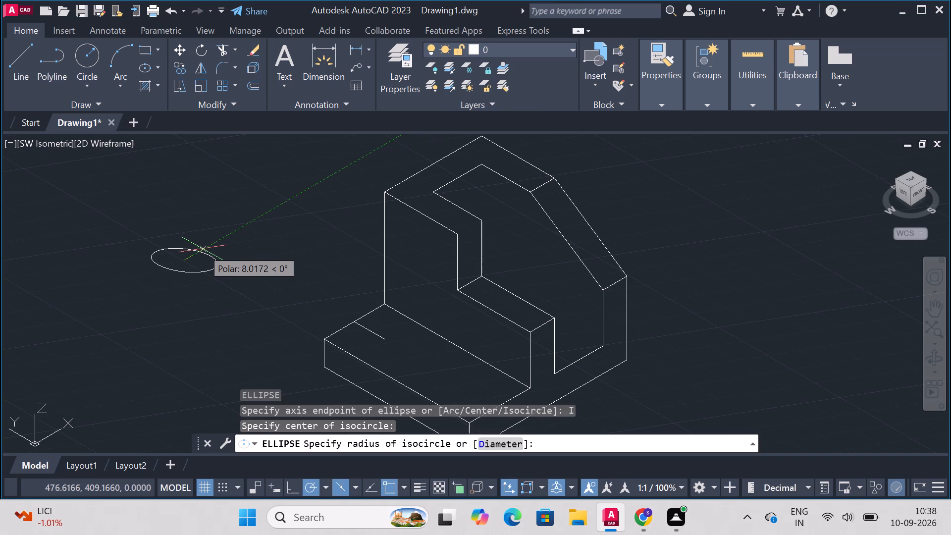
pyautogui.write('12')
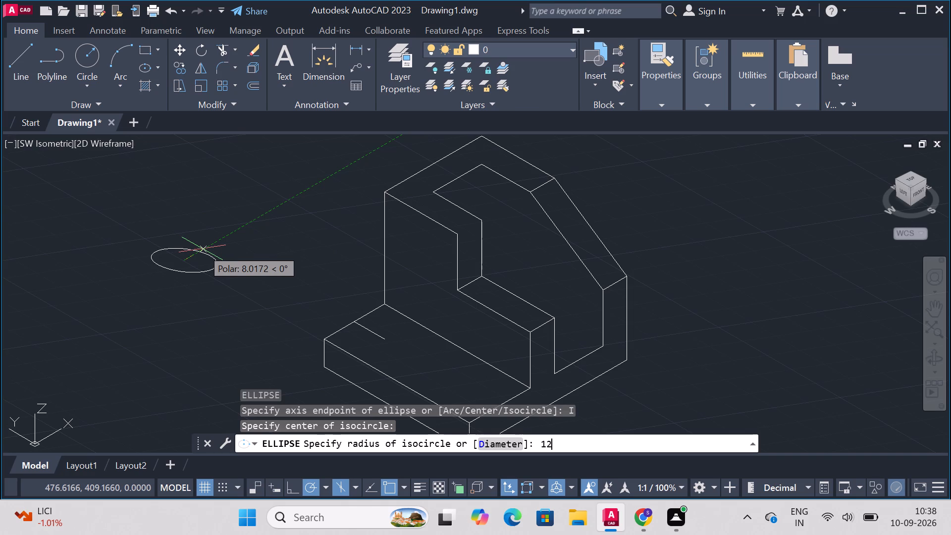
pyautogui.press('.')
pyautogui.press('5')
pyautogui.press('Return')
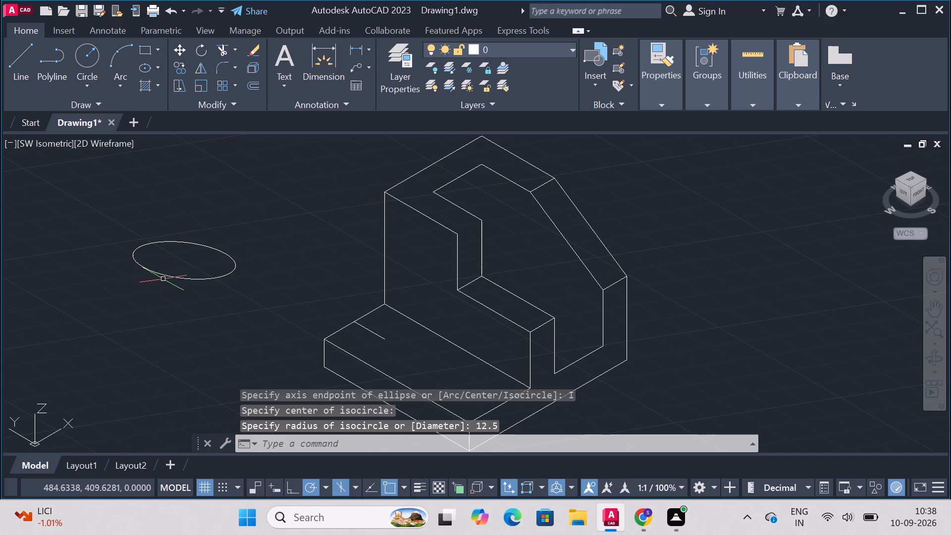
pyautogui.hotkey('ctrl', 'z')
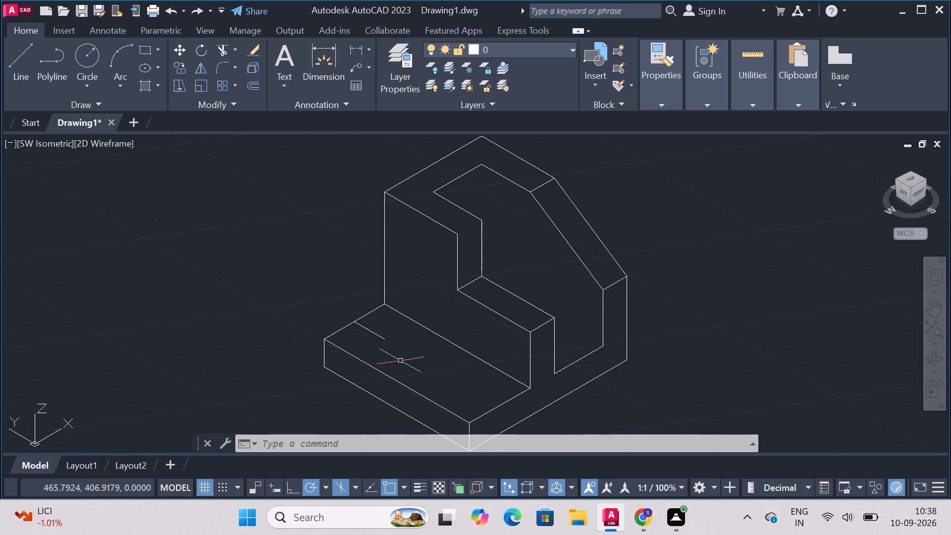
# Draw a 12.5-diameter isocircle centred on the free end of the ledge's 12.5 line.
pyautogui.write('el')
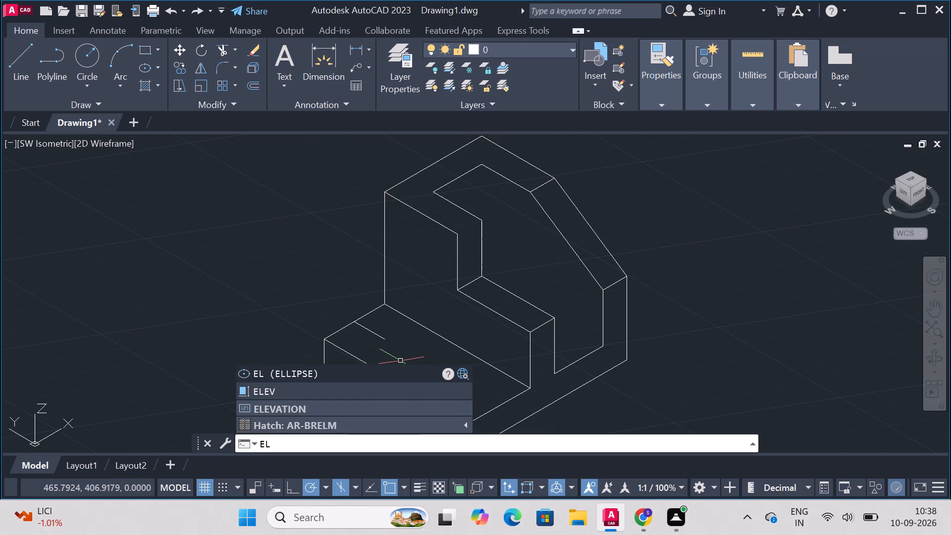
pyautogui.press('Return')
pyautogui.write('iso')
pyautogui.press('Return')
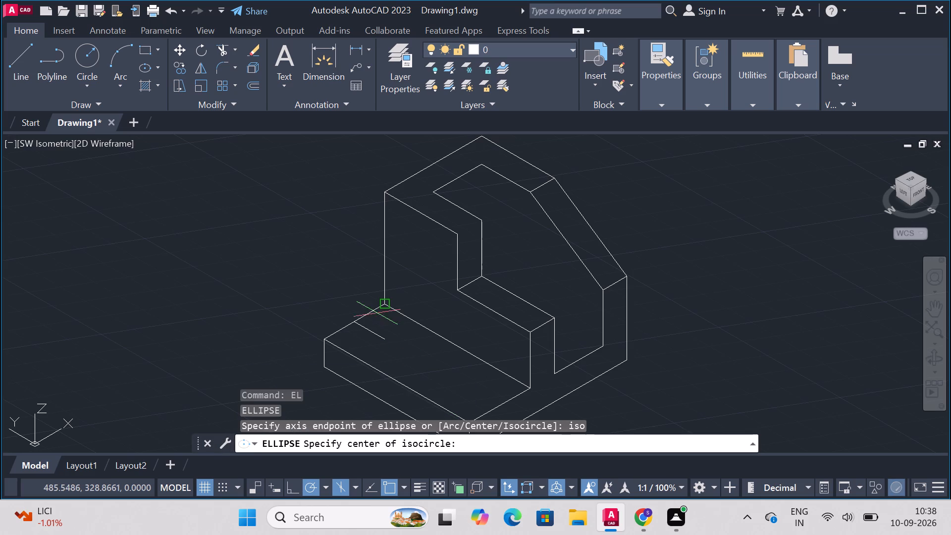
pyautogui.click(388, 342)
pyautogui.press('d')
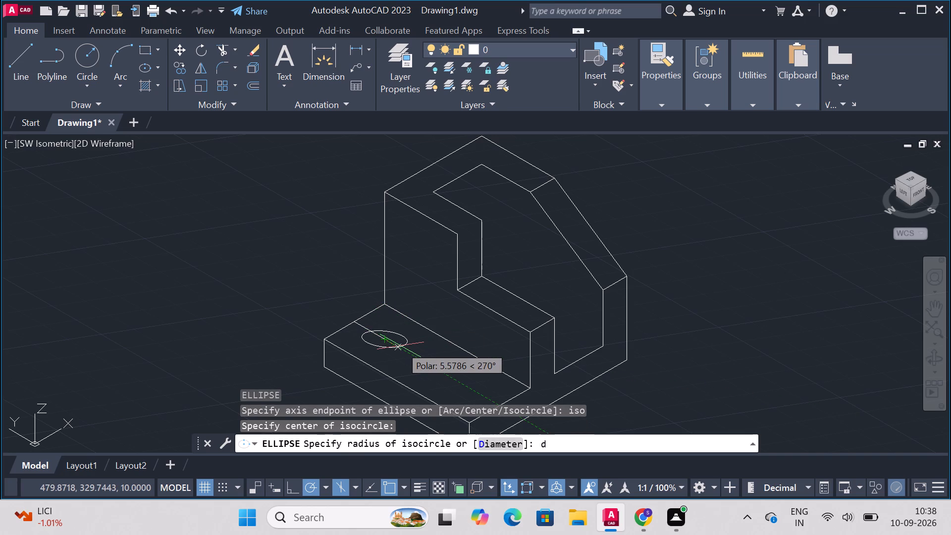
pyautogui.press('Return')
pyautogui.write('12')
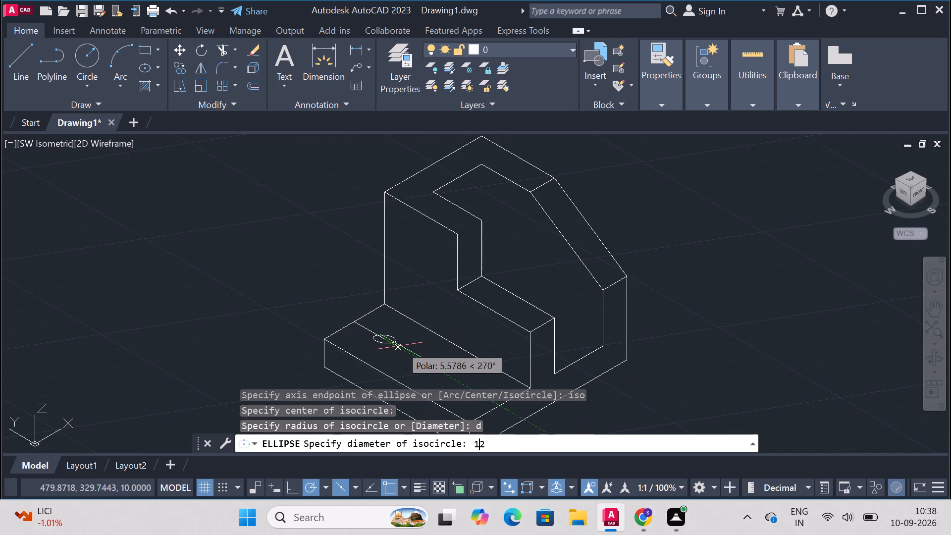
pyautogui.press('.')
pyautogui.press('5')
pyautogui.press('Return')
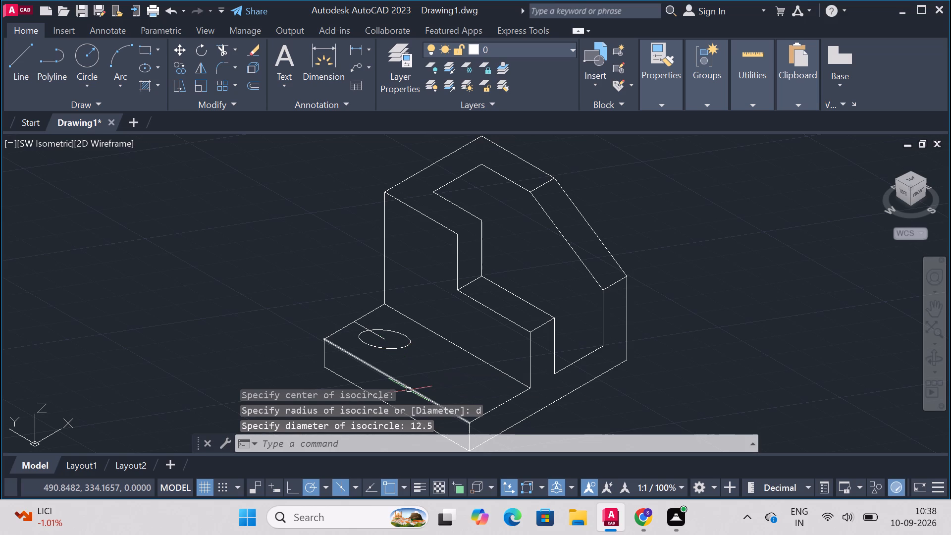
pyautogui.press('Escape')
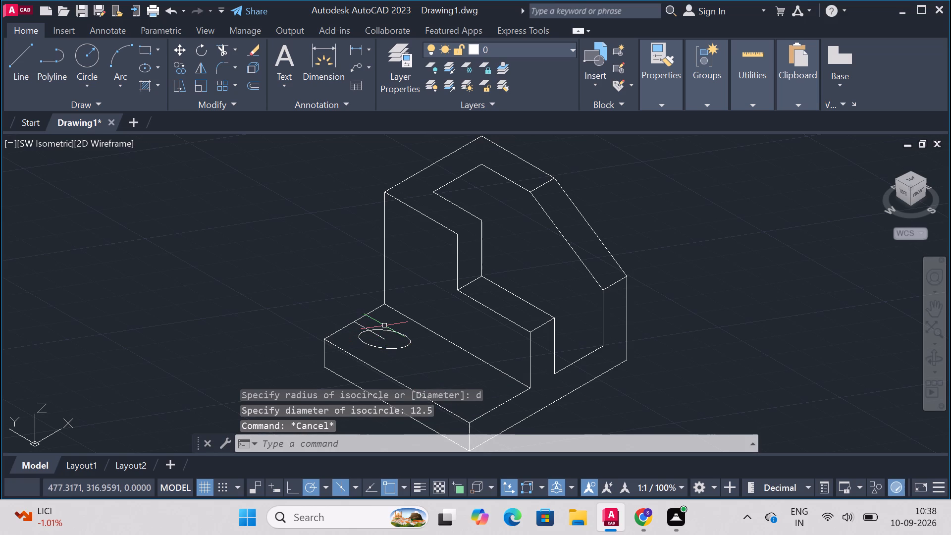
pyautogui.press('Escape')
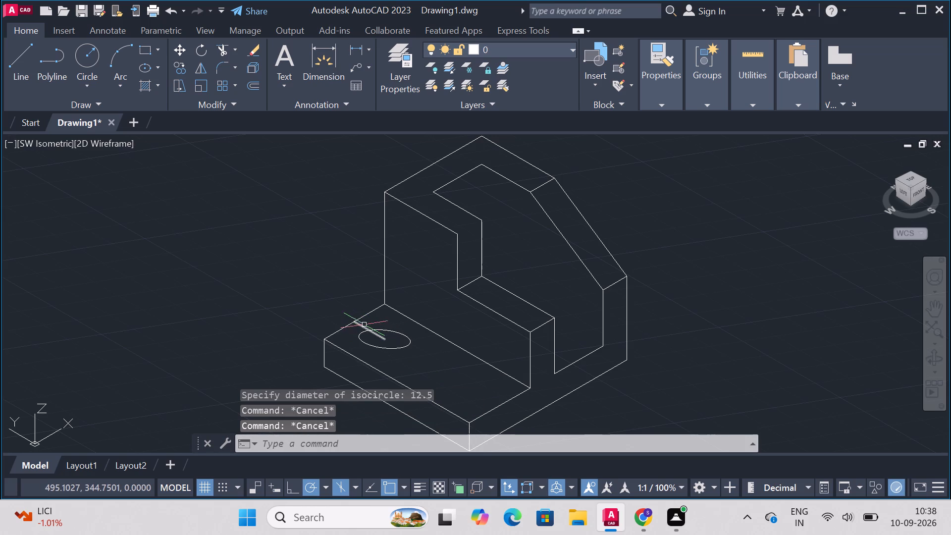
# Delete the 12.5 construction line running from the ledge's edge to the isocircle's centre.
pyautogui.click(362, 324)
pyautogui.press('Delete')
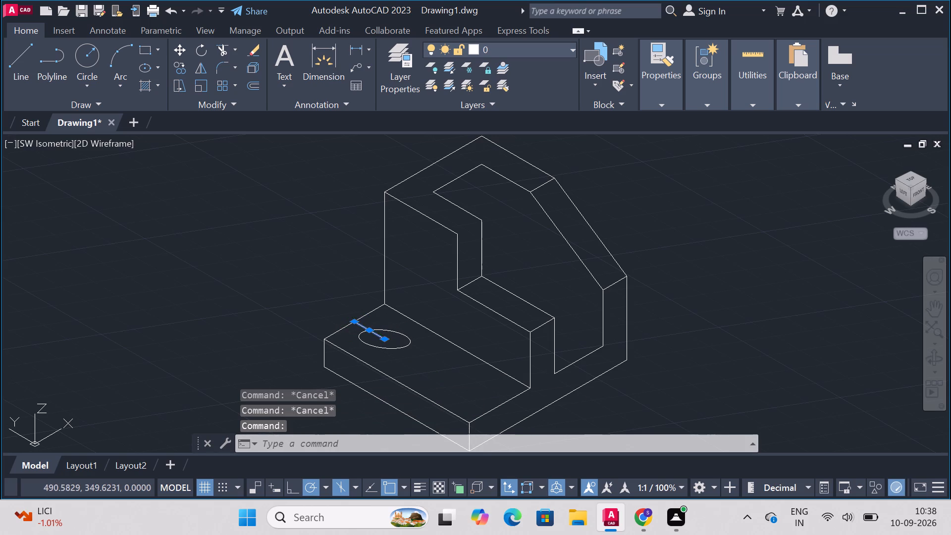
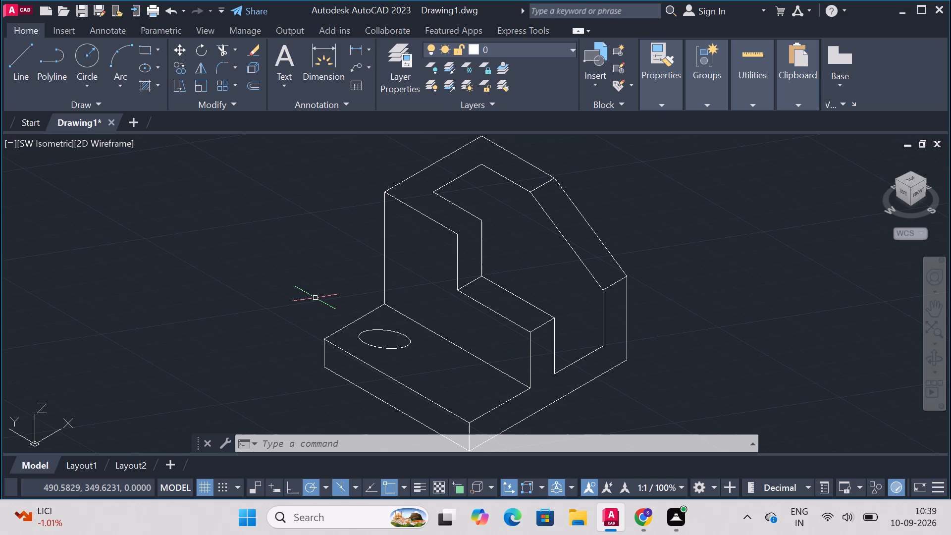
# Delete the 12.5-diameter isocircle from the part's ledge.
pyautogui.click(907, 177)
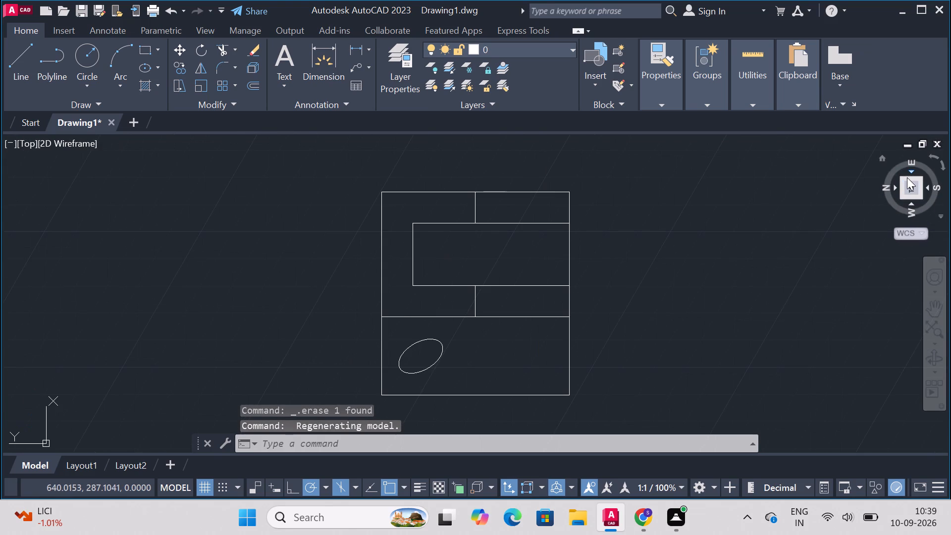
pyautogui.click(439, 361)
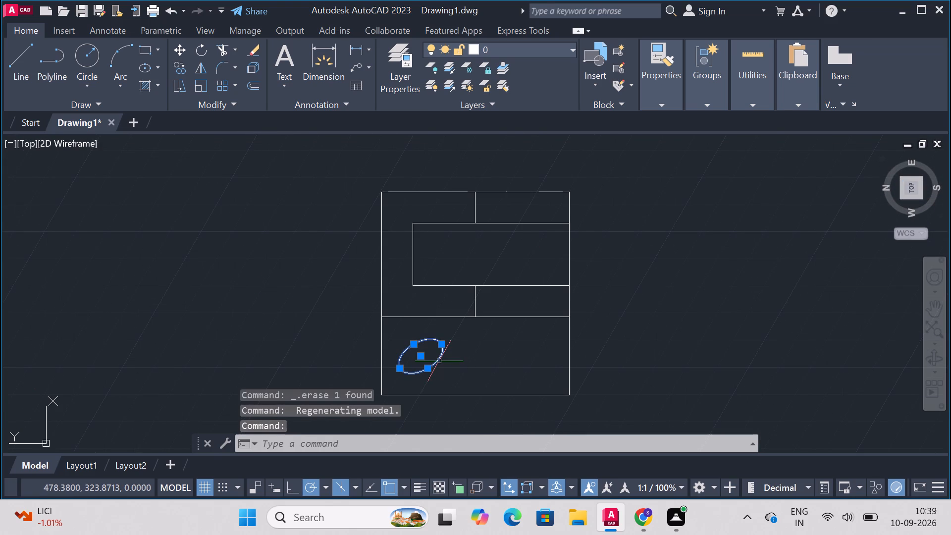
pyautogui.press('Delete')
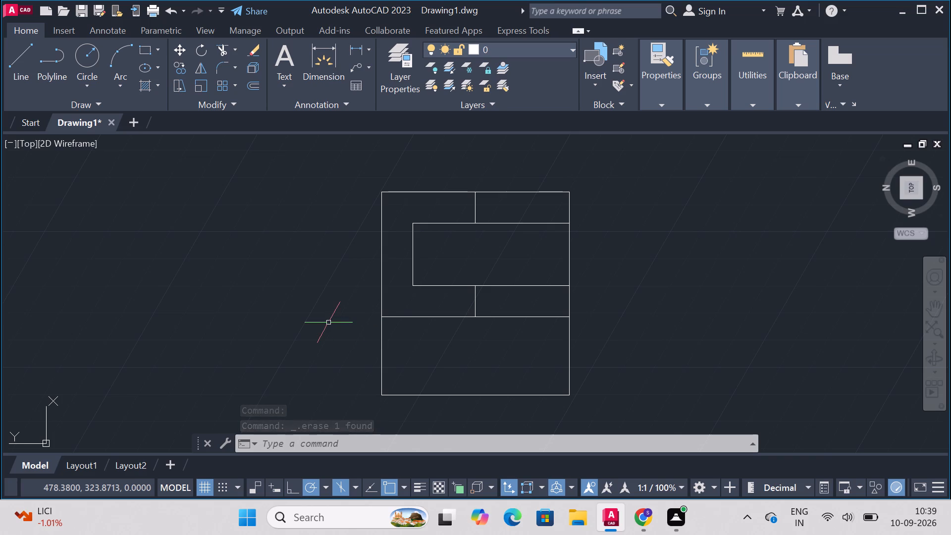
# Apply the preset Top view to the model and return it to the SW Isometric view.
pyautogui.click(28, 143)
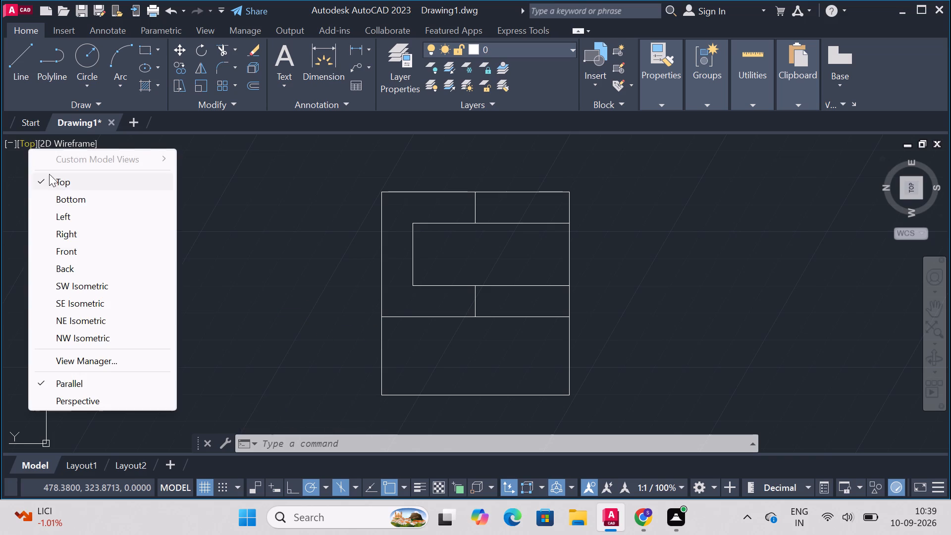
pyautogui.click(55, 181)
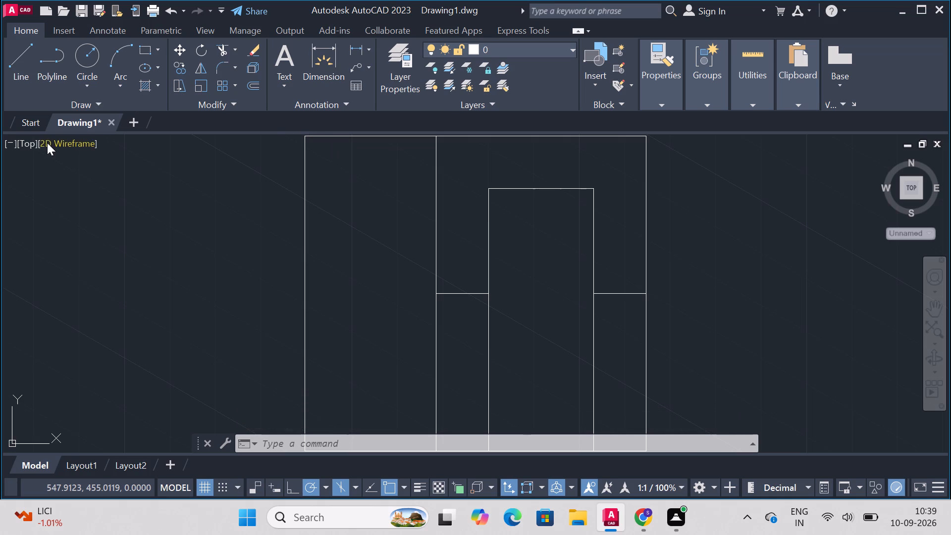
pyautogui.click(29, 144)
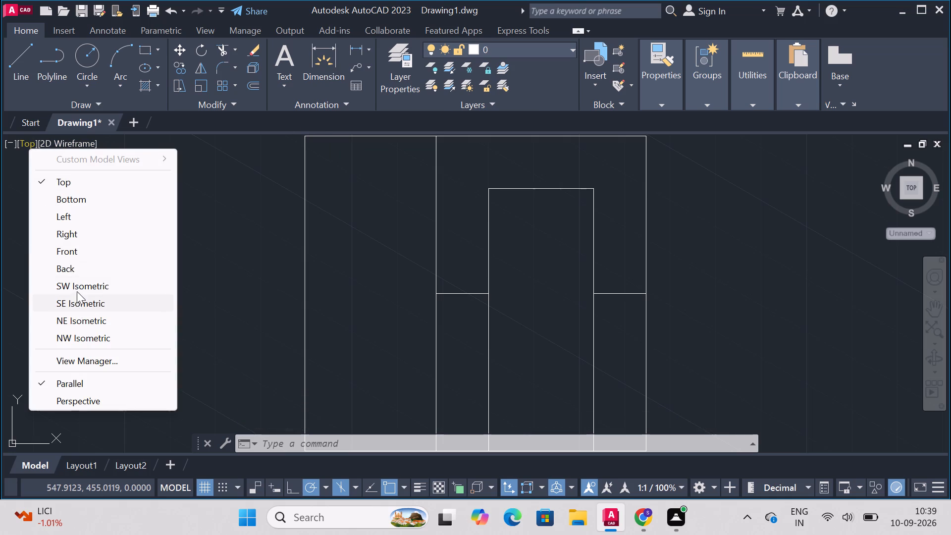
pyautogui.click(75, 288)
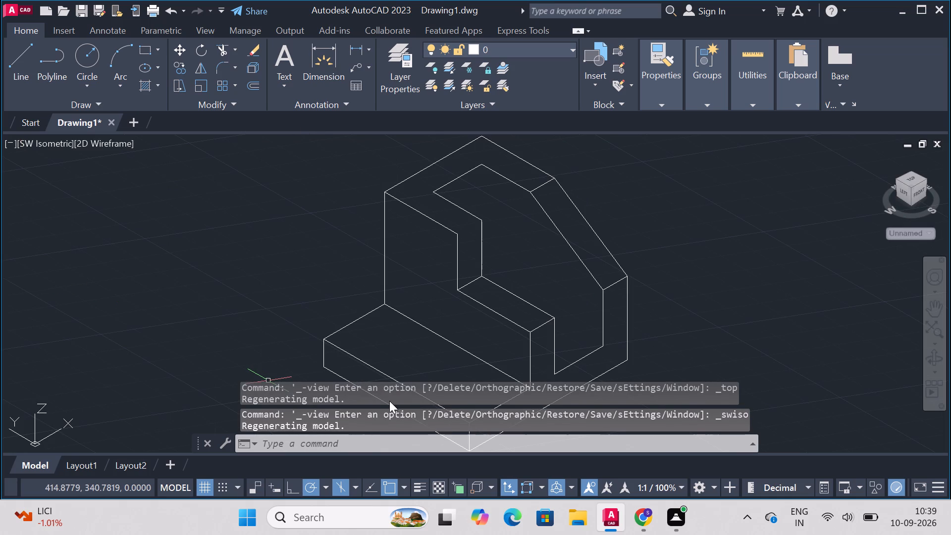
# Draw connected lines from the ledge's back corner around to the midpoint of its short top edge, ending with a 12.5 segment across the ledge.
pyautogui.write('line')
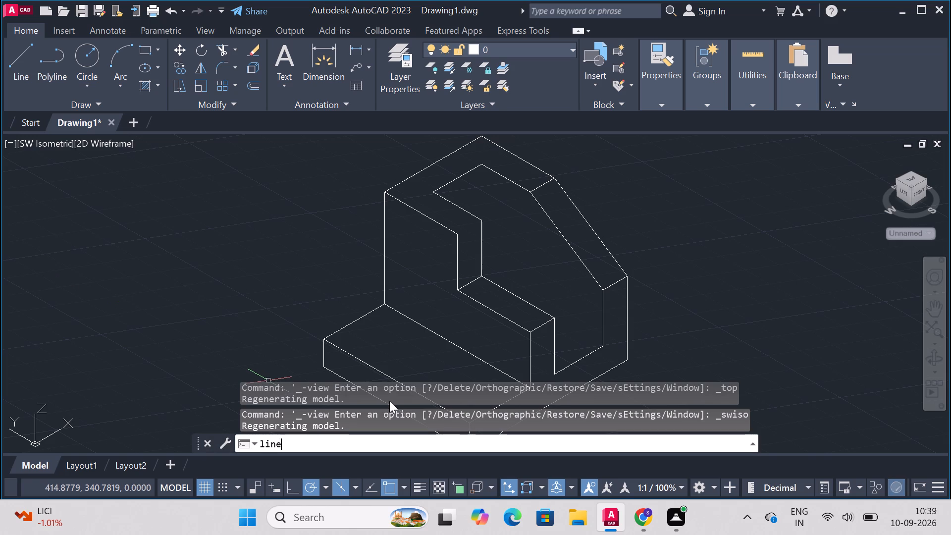
pyautogui.press('Return')
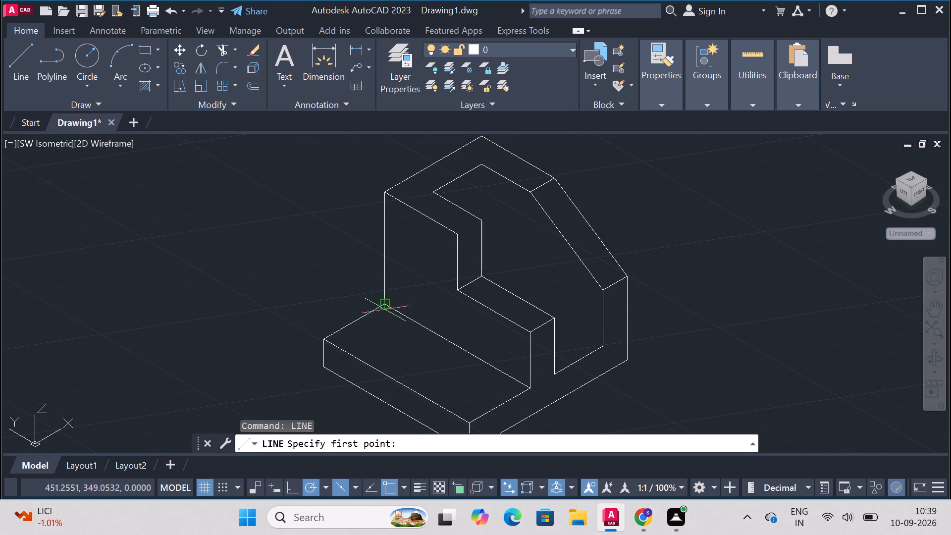
pyautogui.click(383, 305)
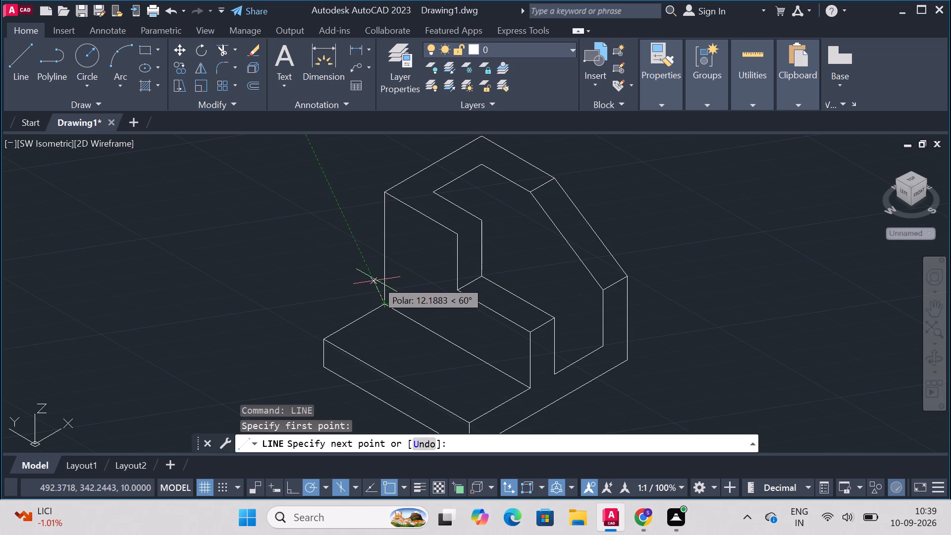
pyautogui.click(366, 292)
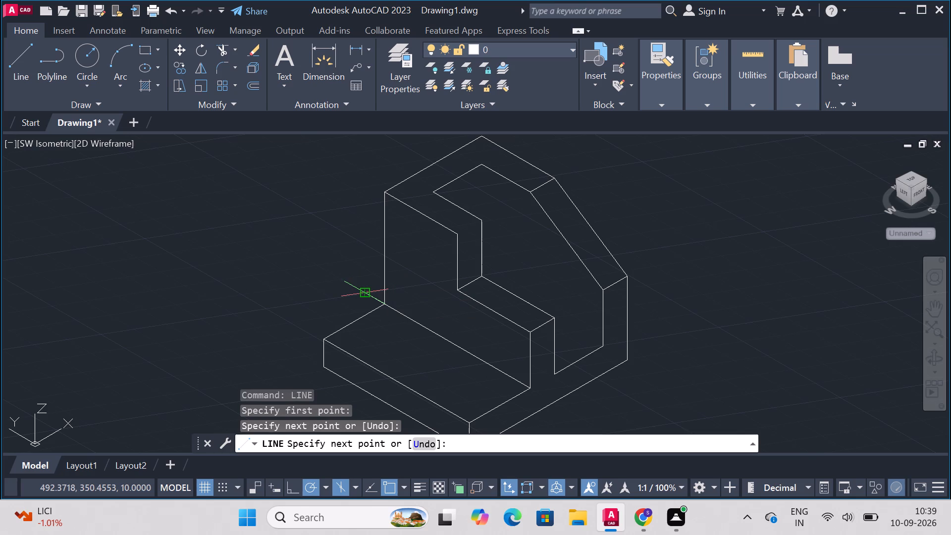
pyautogui.write('12.5')
pyautogui.press('Return')
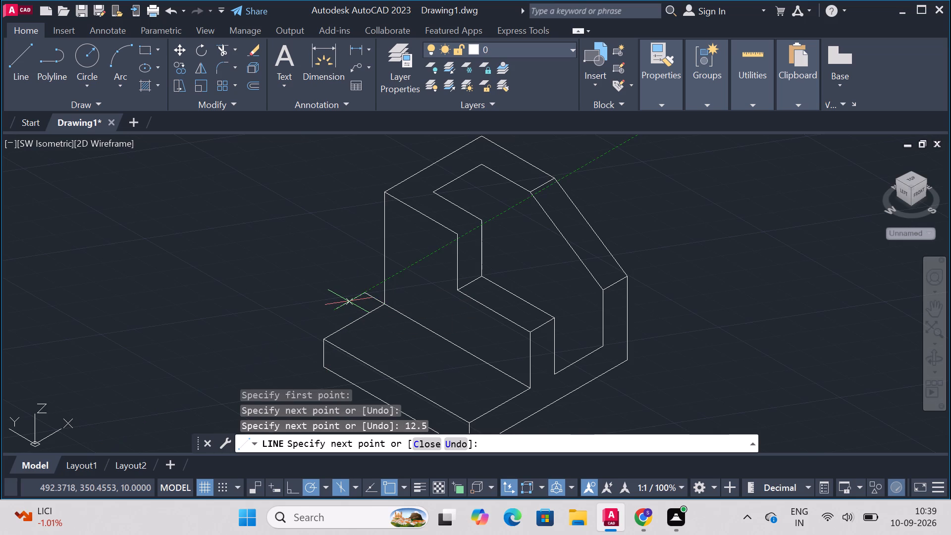
pyautogui.click(355, 325)
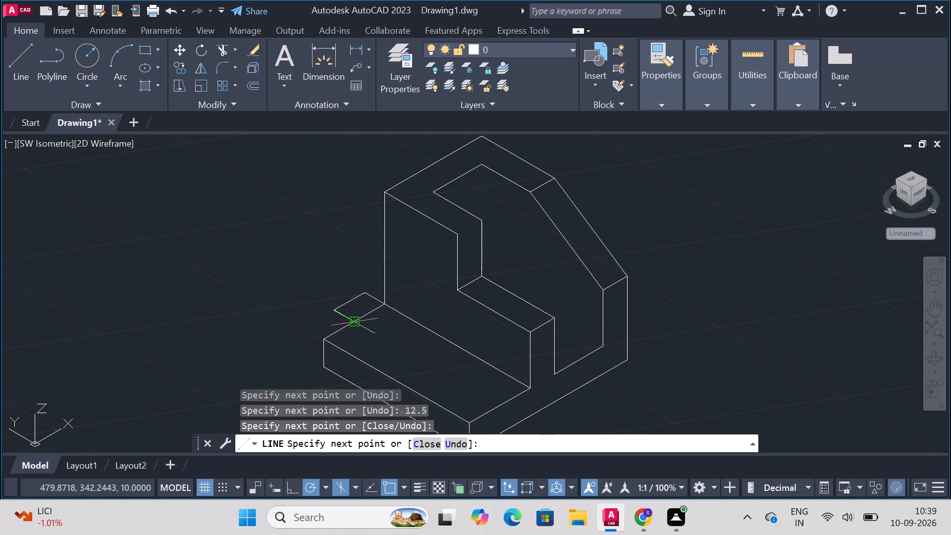
pyautogui.write('12')
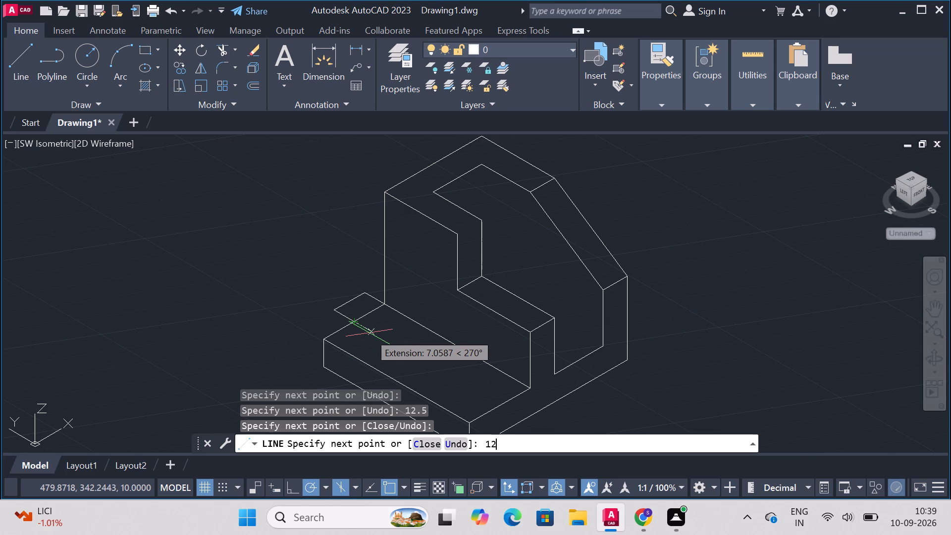
pyautogui.write('.5')
pyautogui.press('Return')
pyautogui.press('Escape')
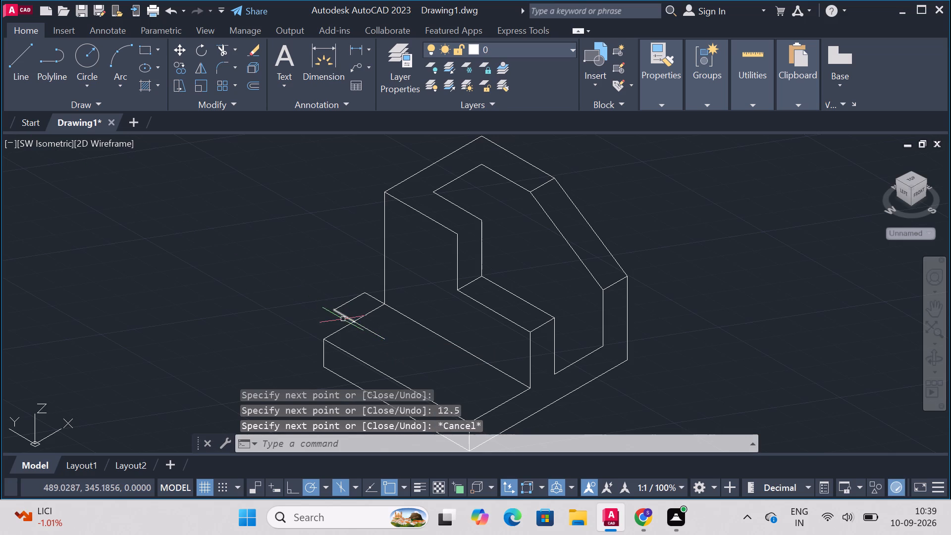
# Delete the three extra line segments outside the ledge, keeping only the 12.5 line that starts at the short edge's midpoint.
pyautogui.click(343, 316)
pyautogui.press('Delete')
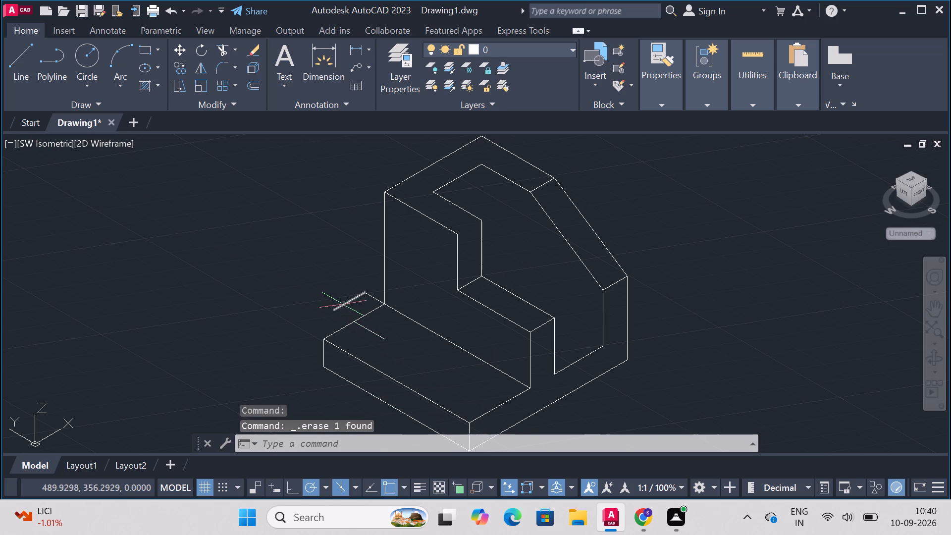
pyautogui.click(348, 310)
pyautogui.moveTo(348, 310); pyautogui.dragTo(348, 296)
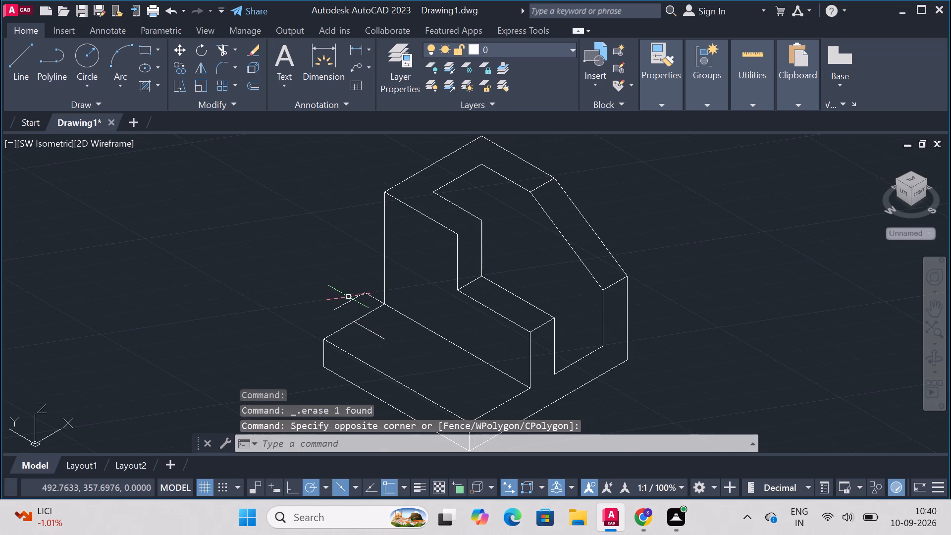
pyautogui.click(346, 299)
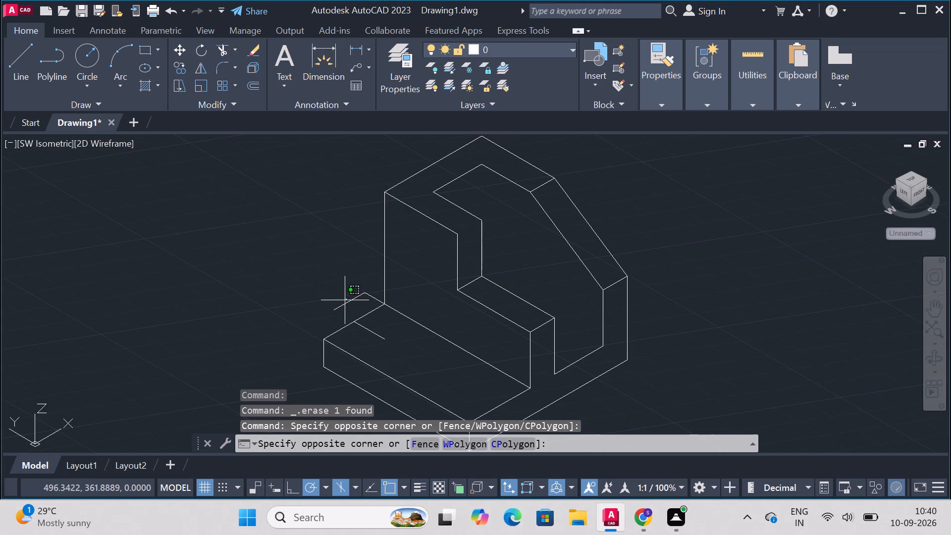
pyautogui.click(345, 303)
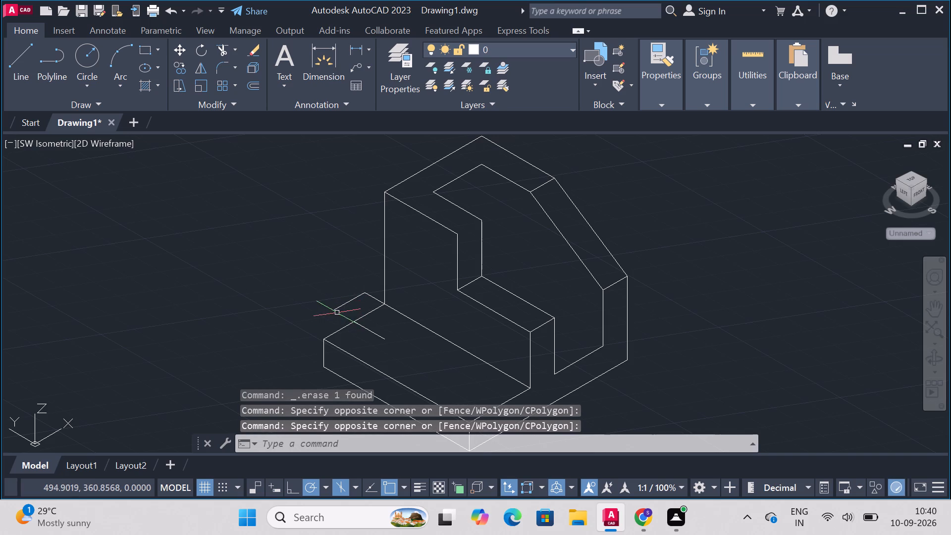
pyautogui.click(335, 308)
pyautogui.press('Delete')
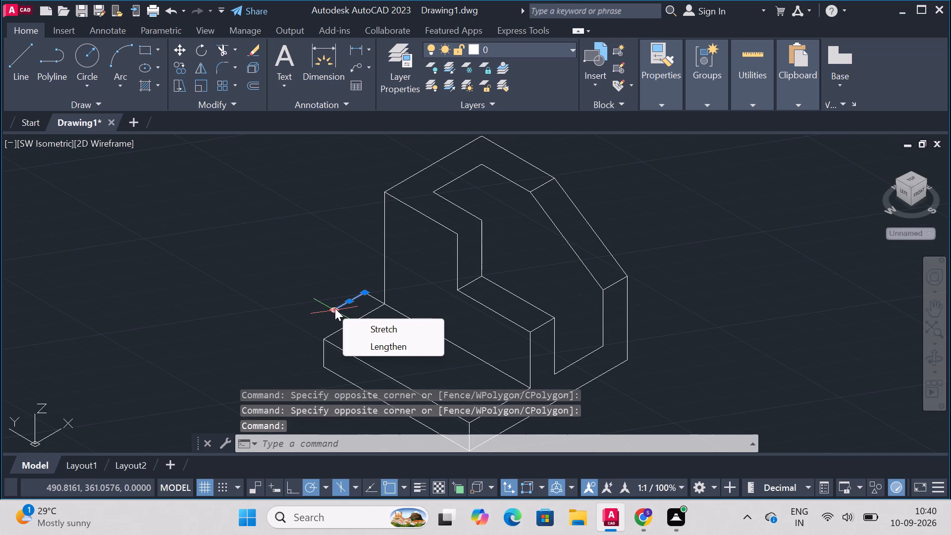
pyautogui.press('Delete')
pyautogui.press('Delete')
pyautogui.press('Delete')
pyautogui.press('Escape')
pyautogui.press('Escape')
pyautogui.press('Escape')
pyautogui.press('Escape')
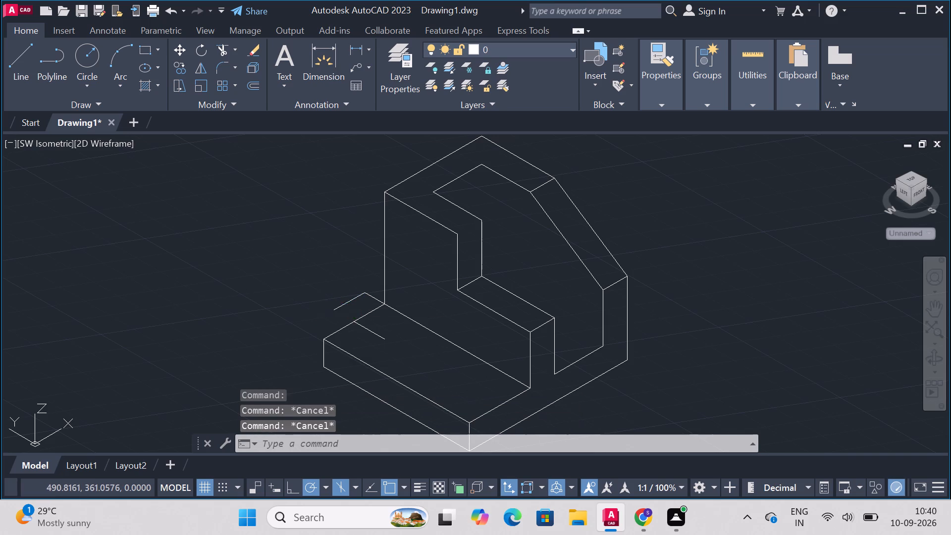
pyautogui.press('Escape')
pyautogui.click(346, 303)
pyautogui.press('Delete')
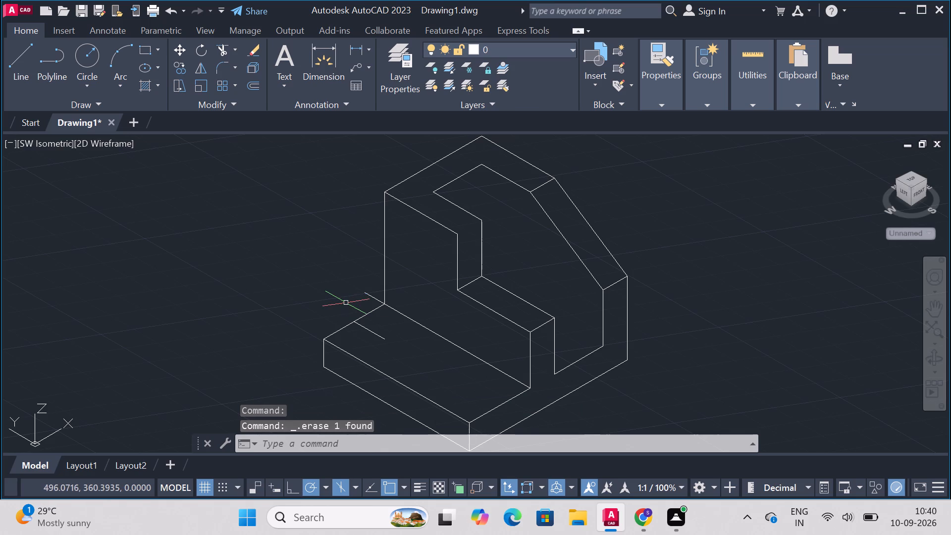
pyautogui.click(370, 295)
pyautogui.press('Delete')
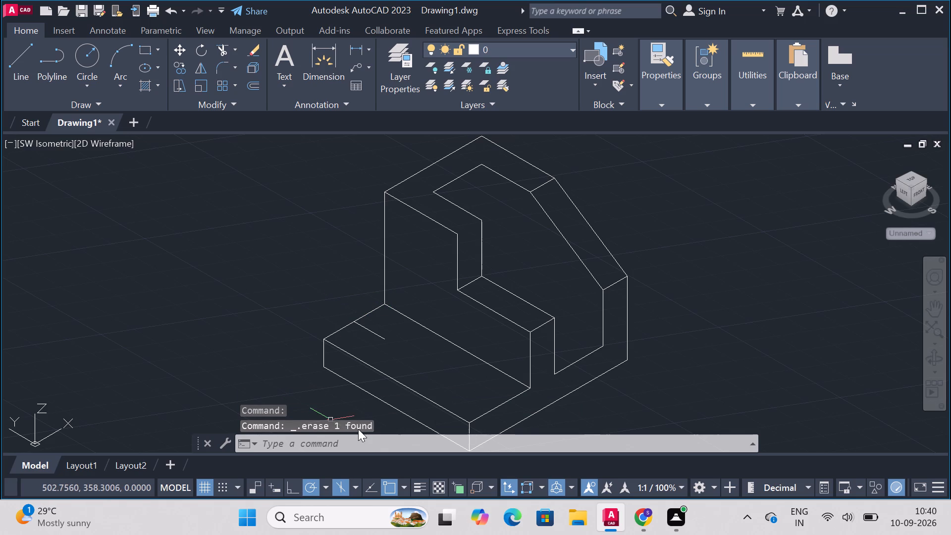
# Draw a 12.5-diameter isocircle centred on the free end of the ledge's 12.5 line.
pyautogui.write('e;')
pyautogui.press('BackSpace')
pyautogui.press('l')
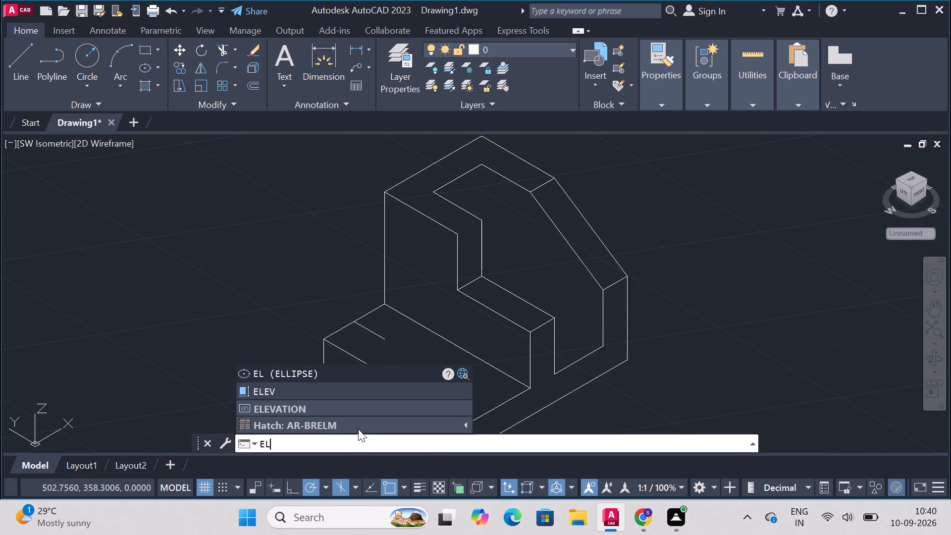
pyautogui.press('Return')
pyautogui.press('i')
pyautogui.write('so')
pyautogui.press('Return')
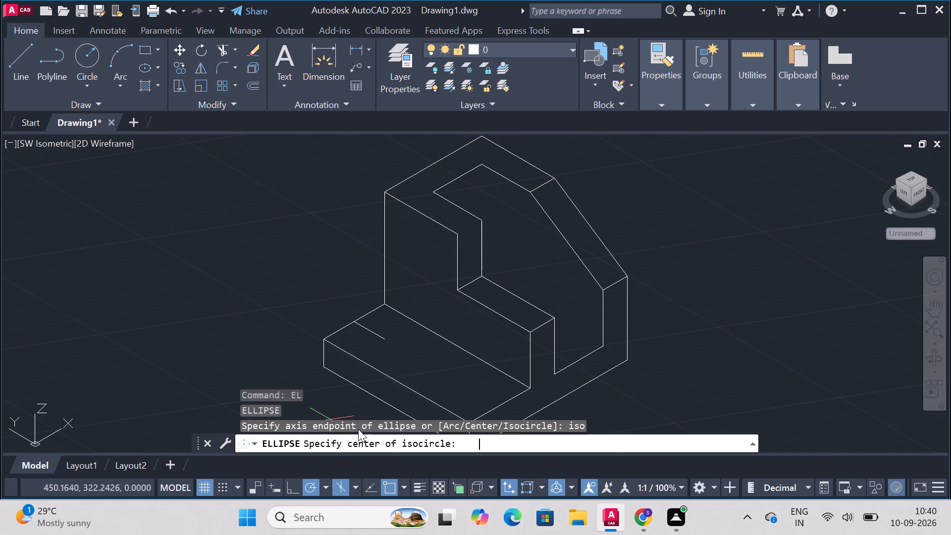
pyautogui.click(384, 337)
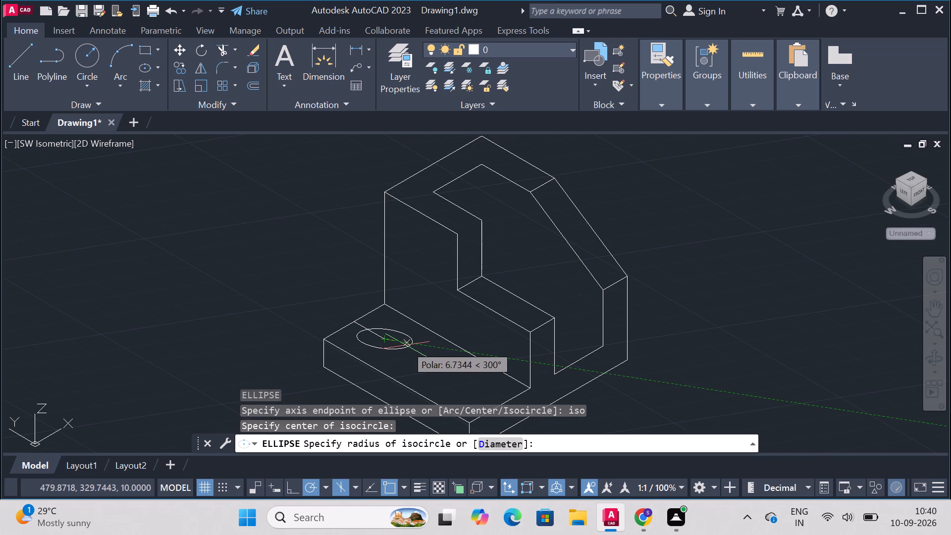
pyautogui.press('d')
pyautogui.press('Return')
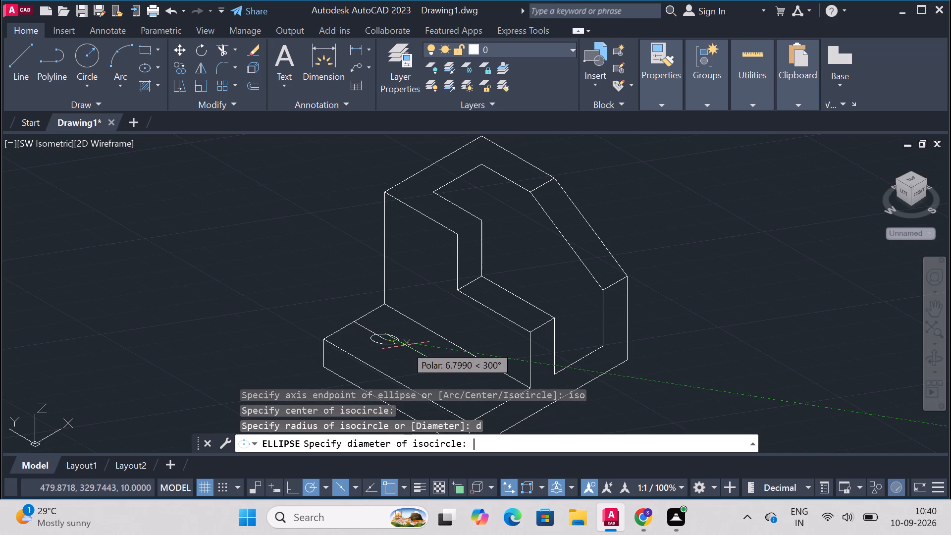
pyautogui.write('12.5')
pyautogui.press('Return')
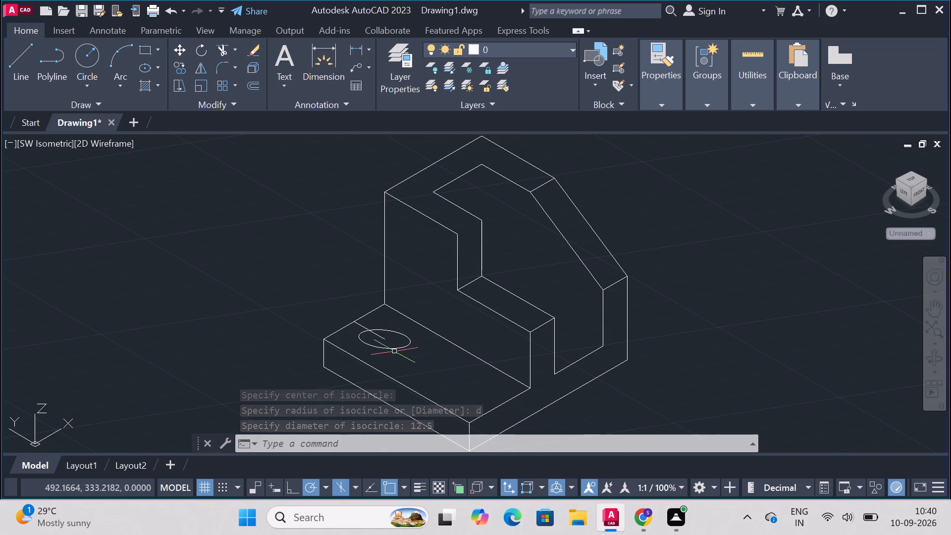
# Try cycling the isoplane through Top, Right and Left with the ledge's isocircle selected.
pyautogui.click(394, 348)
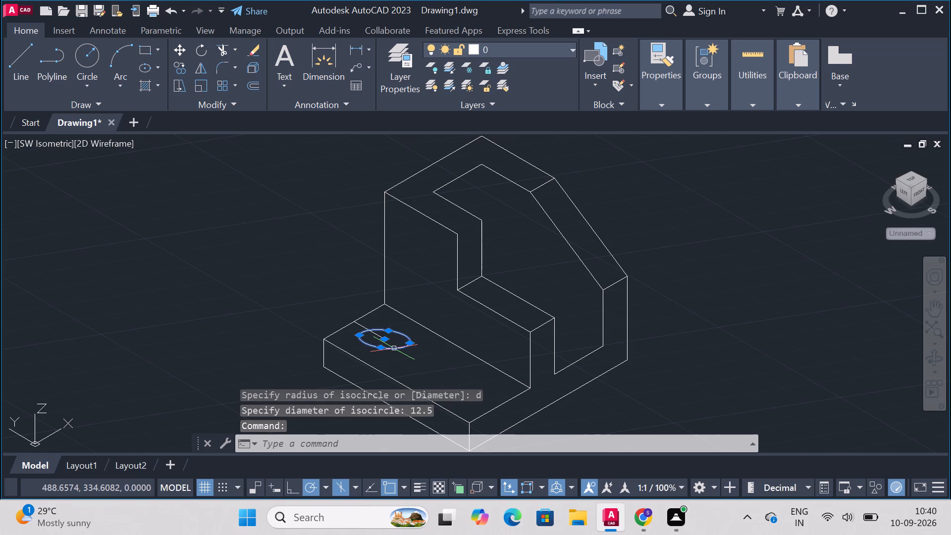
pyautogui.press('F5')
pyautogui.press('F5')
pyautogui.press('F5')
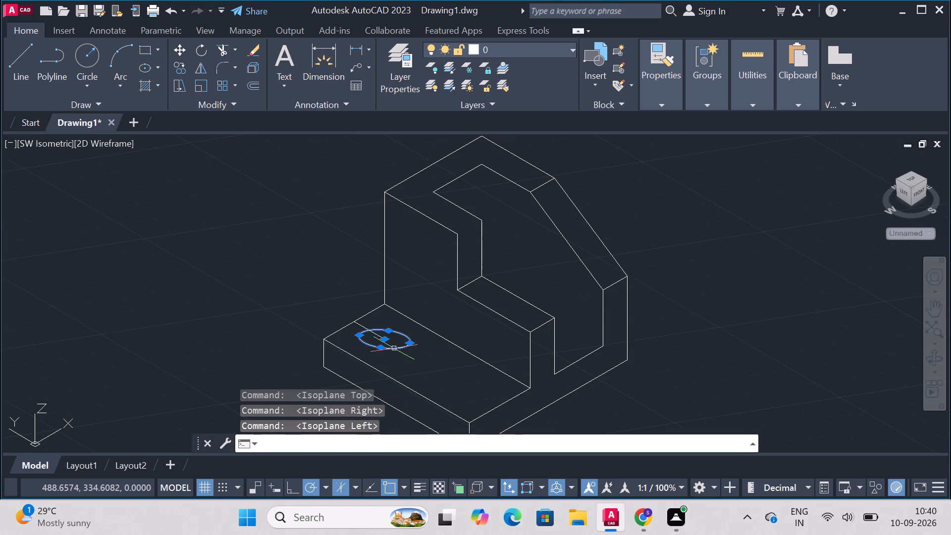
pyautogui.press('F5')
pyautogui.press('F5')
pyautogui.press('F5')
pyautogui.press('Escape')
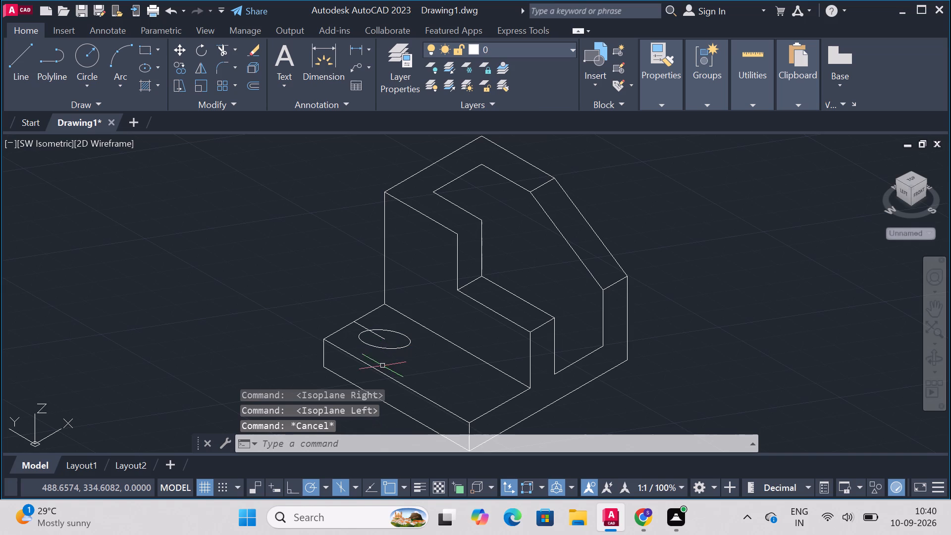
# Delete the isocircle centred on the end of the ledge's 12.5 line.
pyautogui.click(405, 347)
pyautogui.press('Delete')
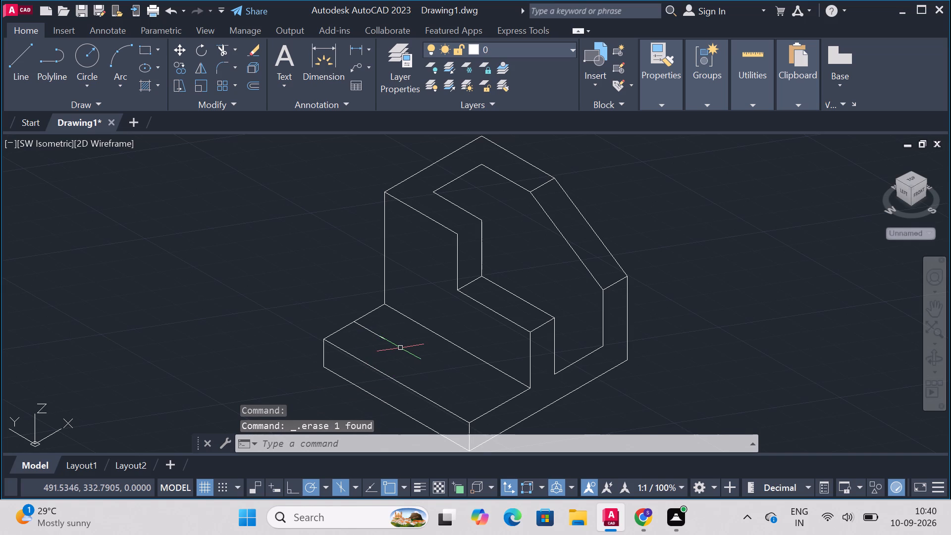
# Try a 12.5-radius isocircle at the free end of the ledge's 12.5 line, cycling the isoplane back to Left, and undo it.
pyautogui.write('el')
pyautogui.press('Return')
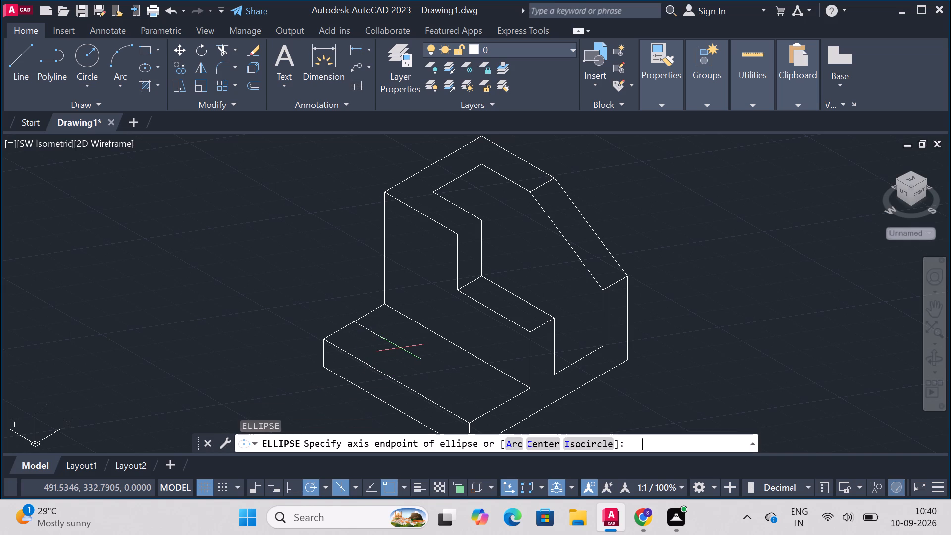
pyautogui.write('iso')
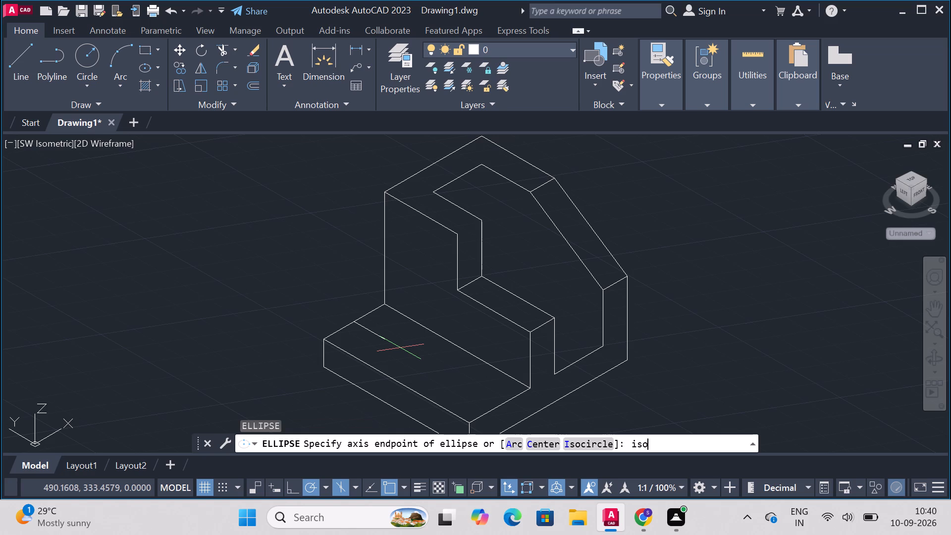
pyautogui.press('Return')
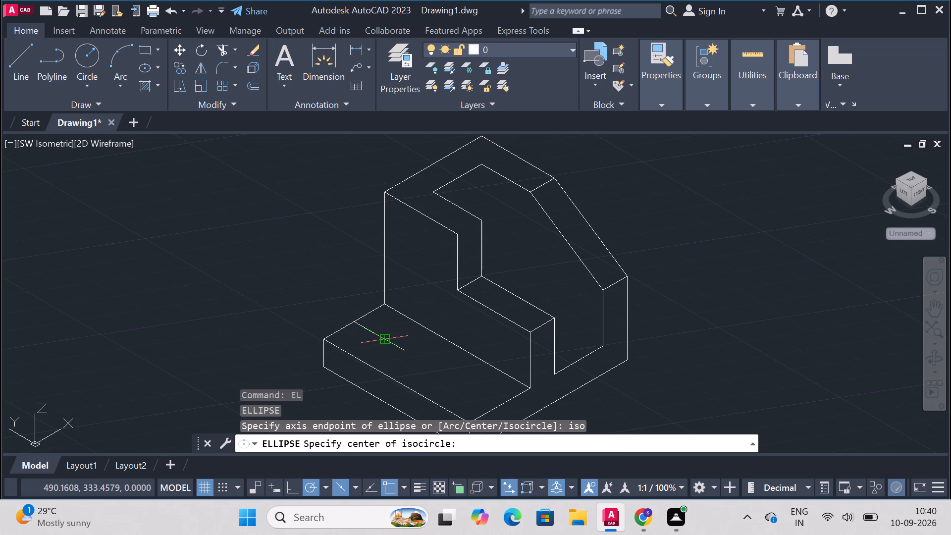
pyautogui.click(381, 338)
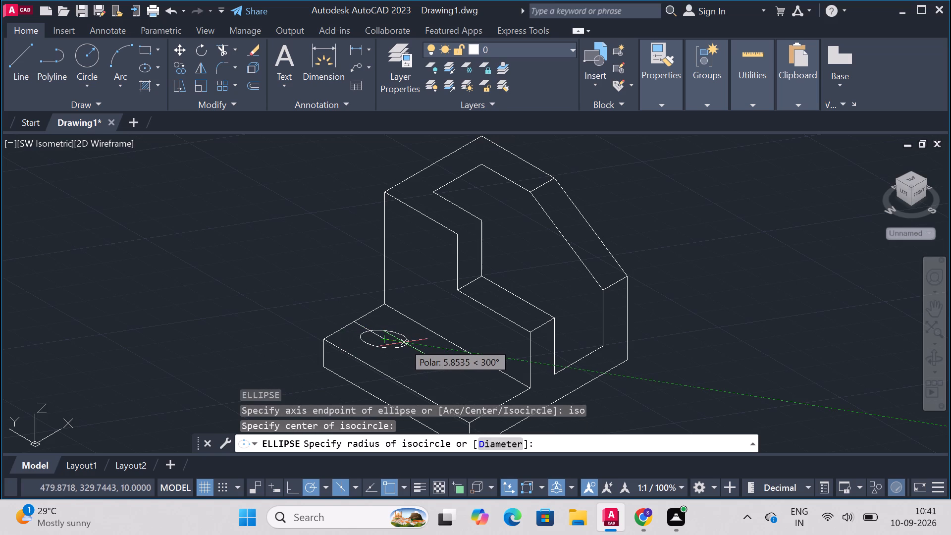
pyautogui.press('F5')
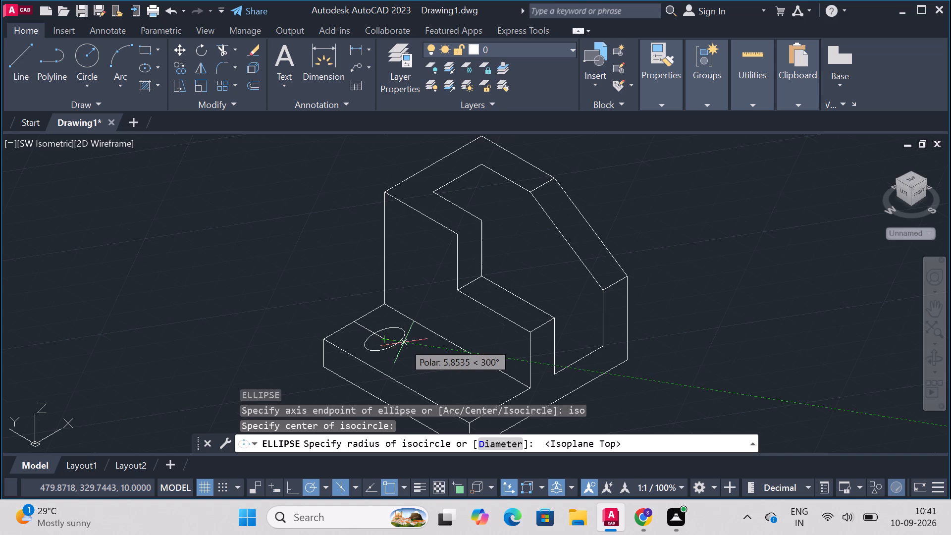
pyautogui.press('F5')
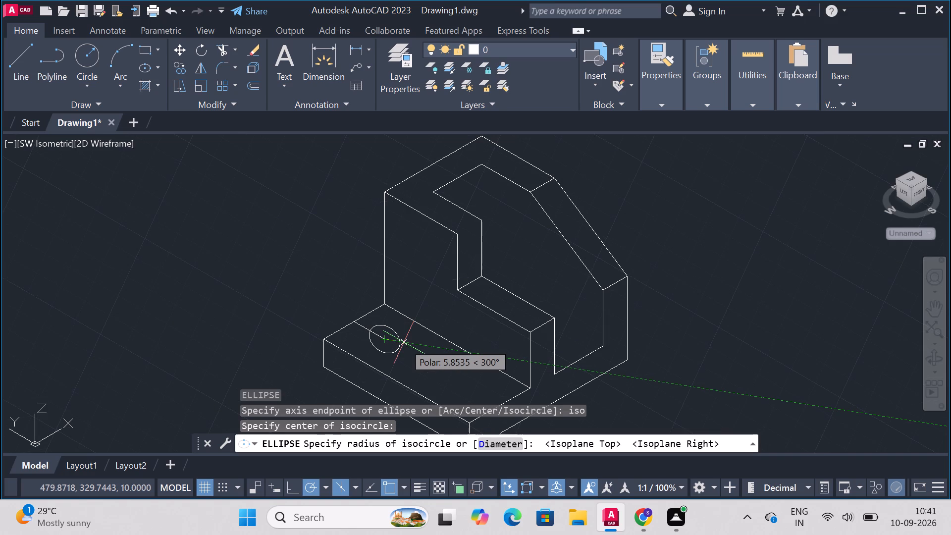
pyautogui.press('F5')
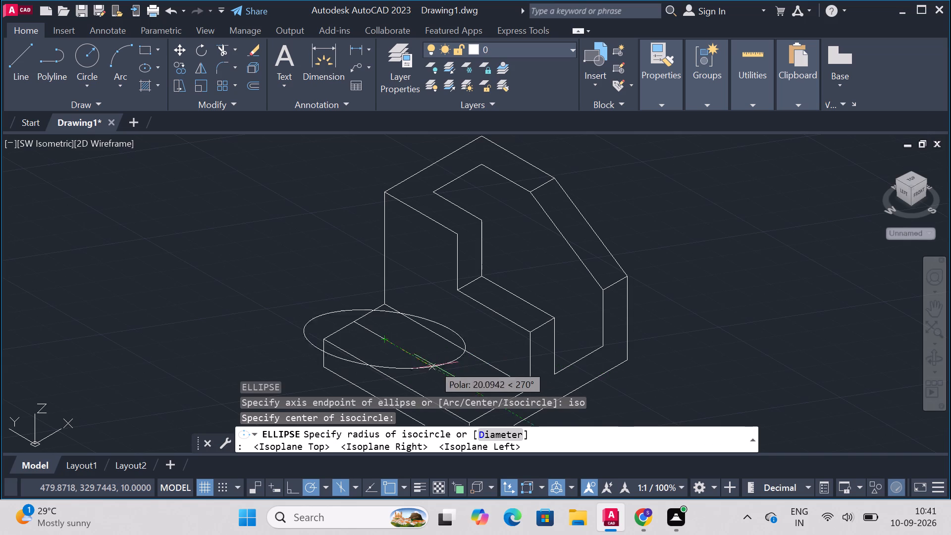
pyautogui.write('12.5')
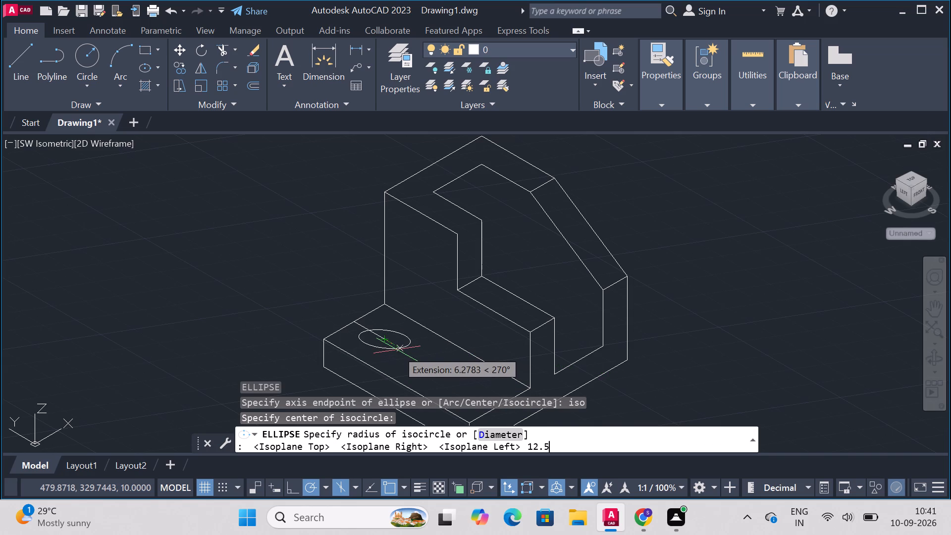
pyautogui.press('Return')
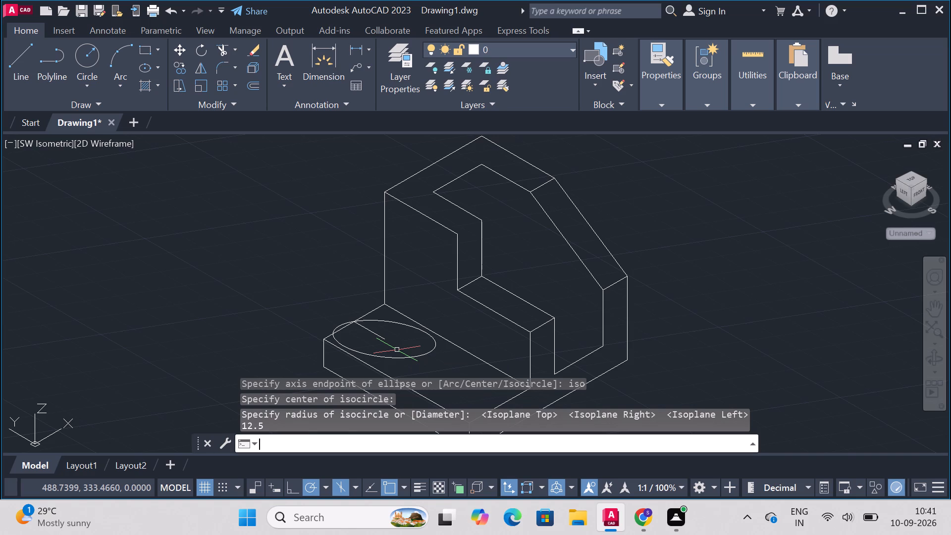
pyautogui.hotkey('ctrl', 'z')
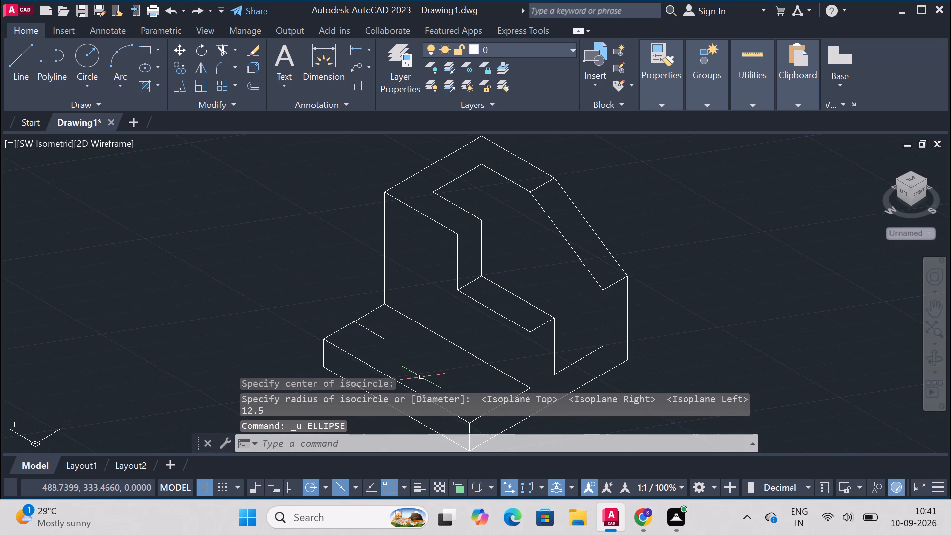
# Draw a 12.5-diameter isocircle centred on the free end of the ledge's 12.5 line.
pyautogui.write('el')
pyautogui.press('Return')
pyautogui.write('iso')
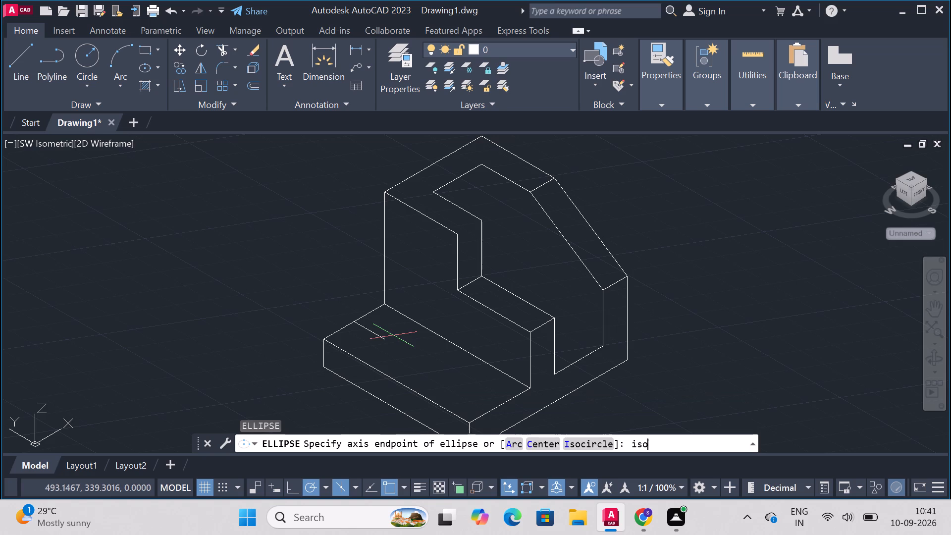
pyautogui.press('Return')
pyautogui.click(382, 341)
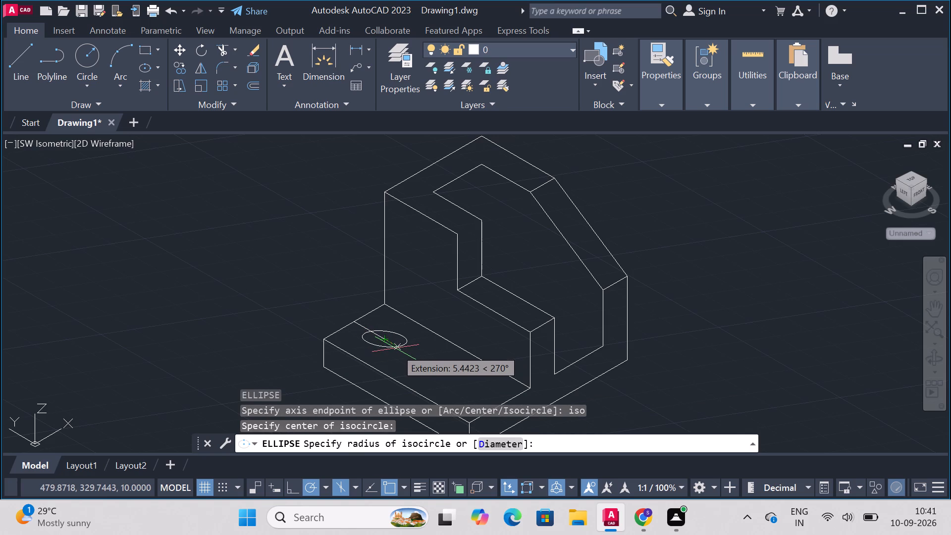
pyautogui.press('d')
pyautogui.press('Return')
pyautogui.write('12,')
pyautogui.press('BackSpace')
pyautogui.press('.')
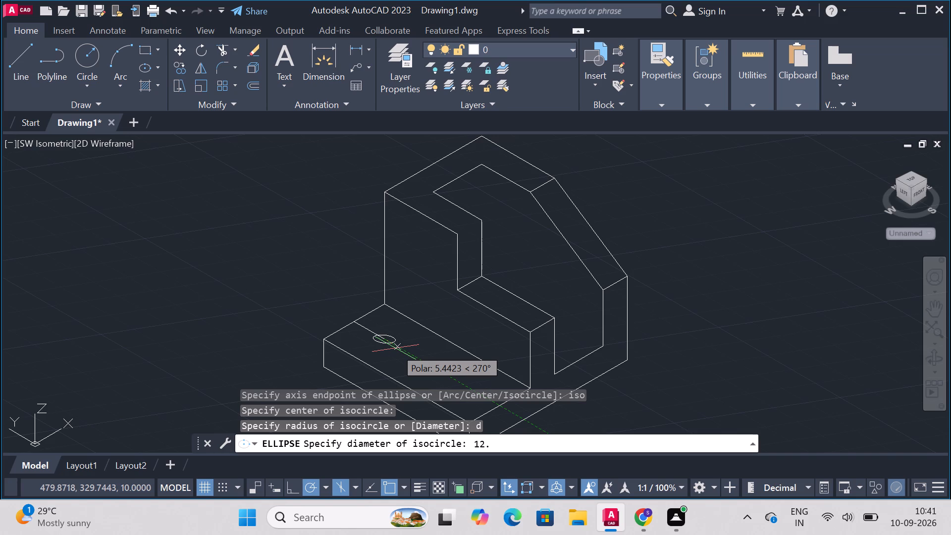
pyautogui.press('5')
pyautogui.press('Return')
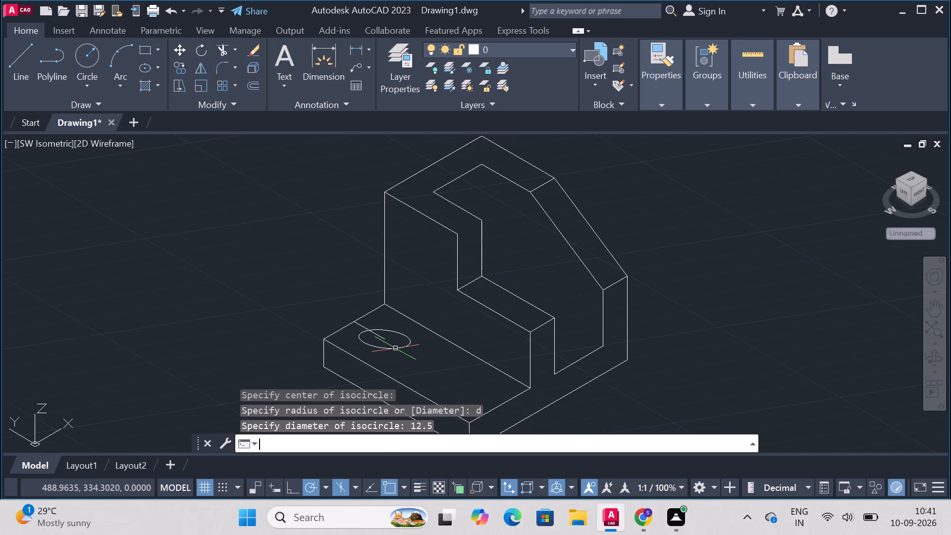
pyautogui.press('Escape')
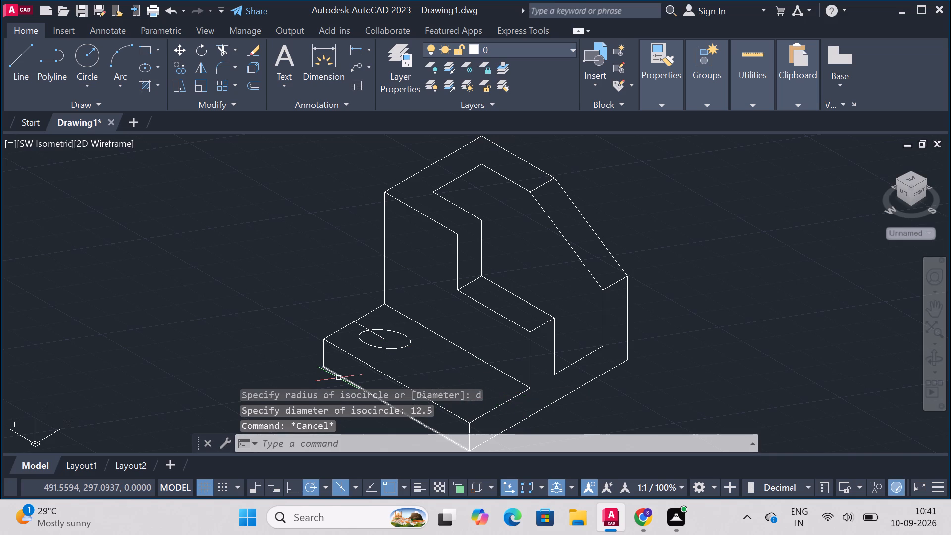
# Draw a 35-unit line from the isocircle's centre along the ledge, parallel to its long edges.
pyautogui.write('line')
pyautogui.press('Return')
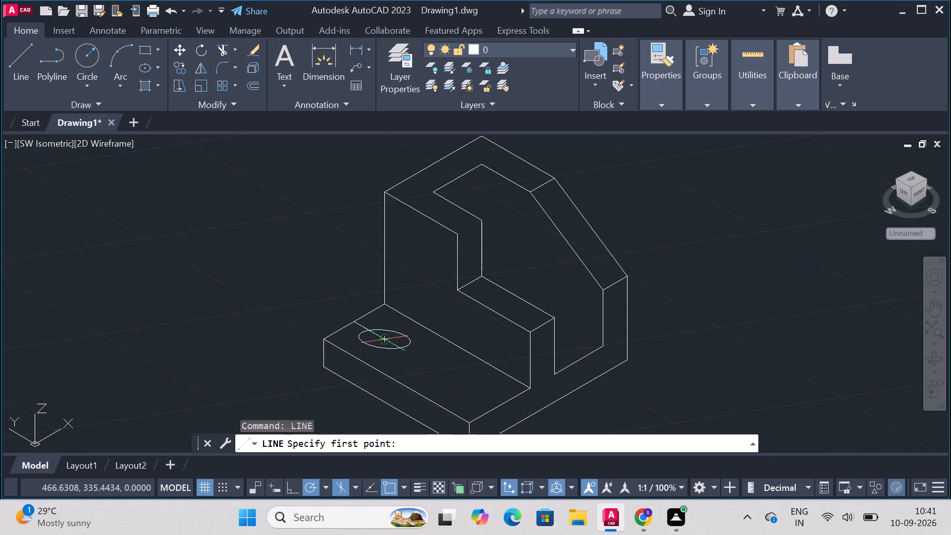
pyautogui.click(386, 336)
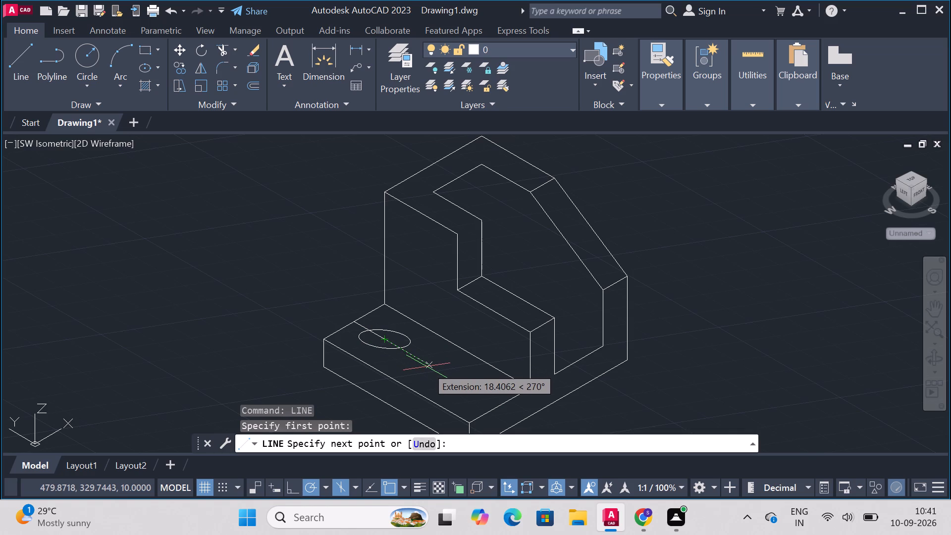
pyautogui.write('35')
pyautogui.press('Return')
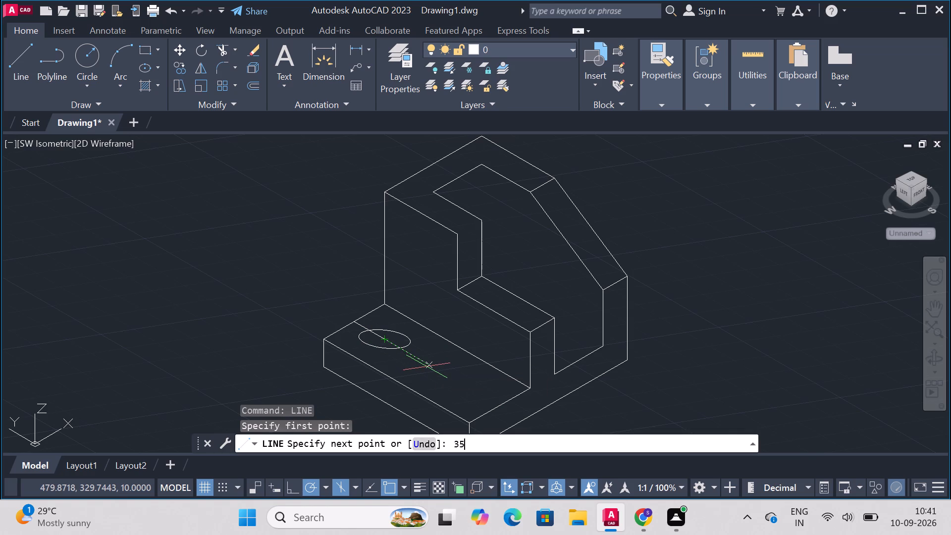
pyautogui.press('Escape')
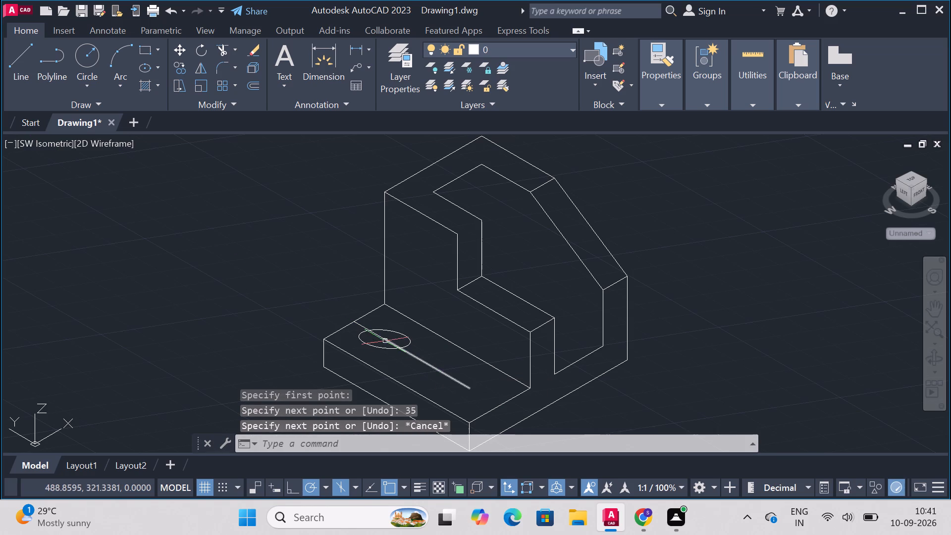
# Delete the 12.5 construction line between the ledge's short edge and the isocircle's centre, keeping the 35 line.
pyautogui.click(385, 341)
pyautogui.press('Delete')
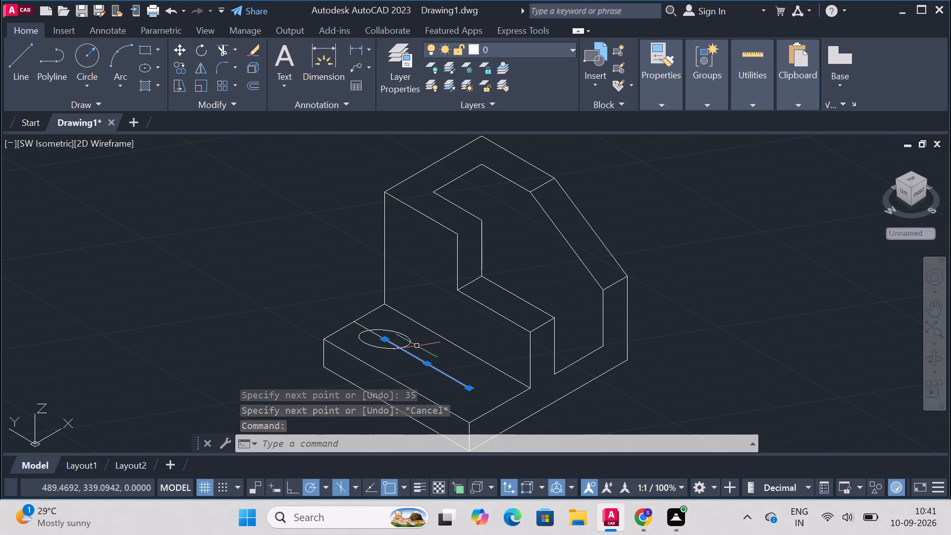
pyautogui.press('Escape')
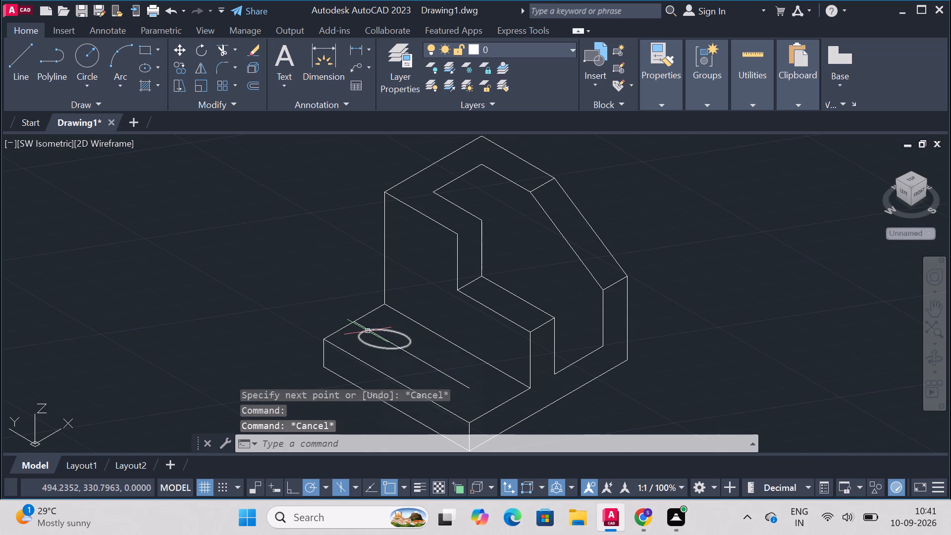
pyautogui.click(363, 326)
pyautogui.press('Delete')
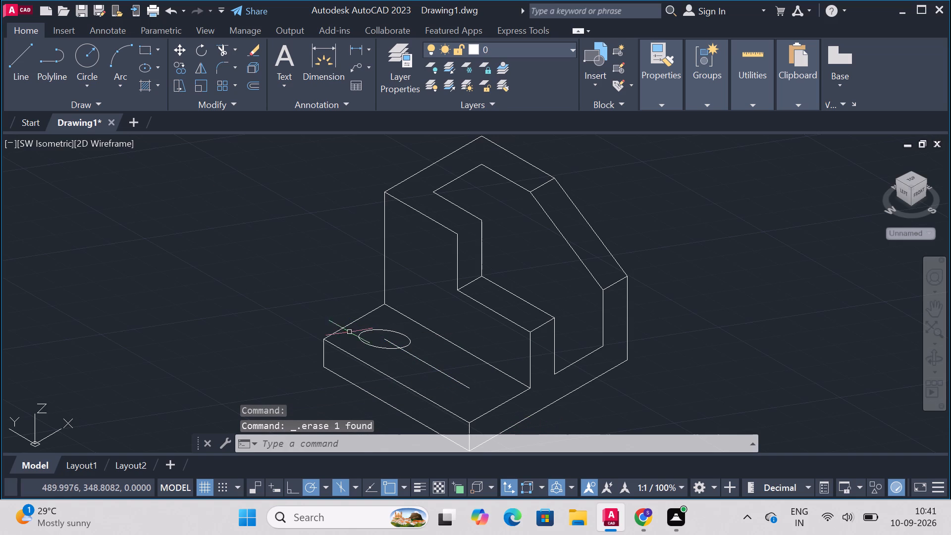
# Draw a second 12.5-diameter isocircle centred on the far end of the ledge's 35 line.
pyautogui.write('el')
pyautogui.press('Return')
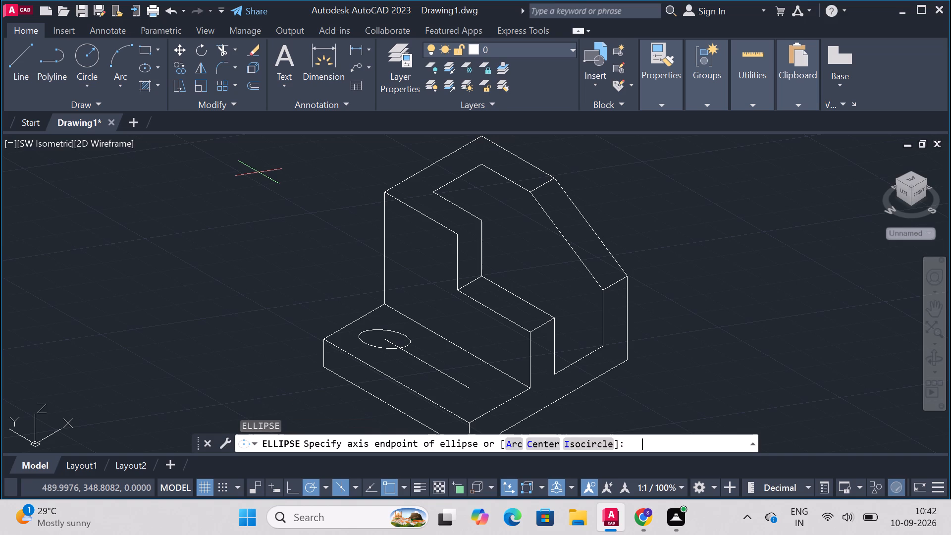
pyautogui.write('iso')
pyautogui.press('Return')
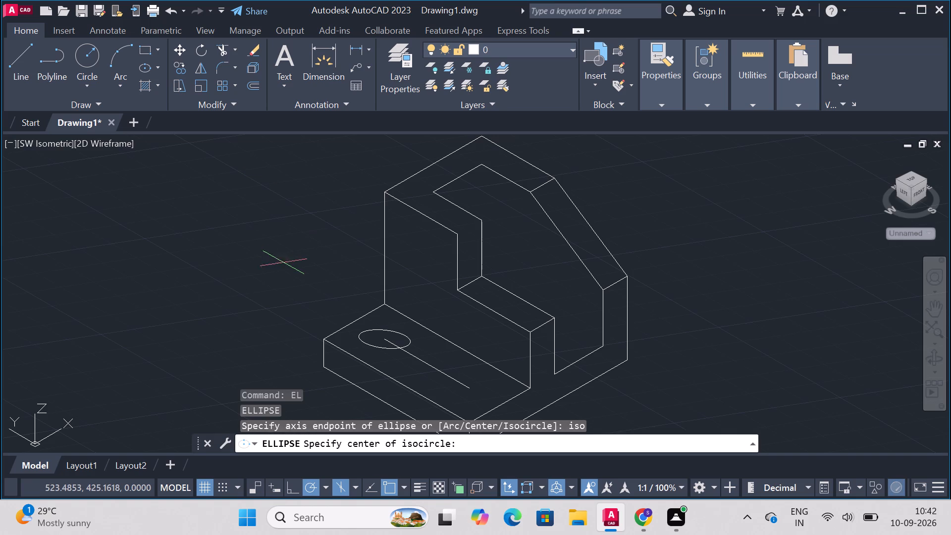
pyautogui.click(467, 385)
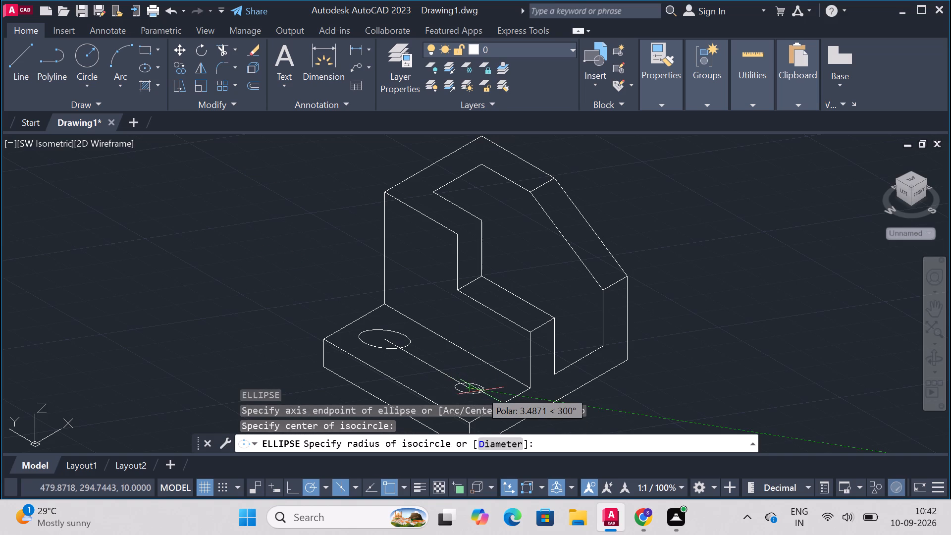
pyautogui.press('d')
pyautogui.press('Return')
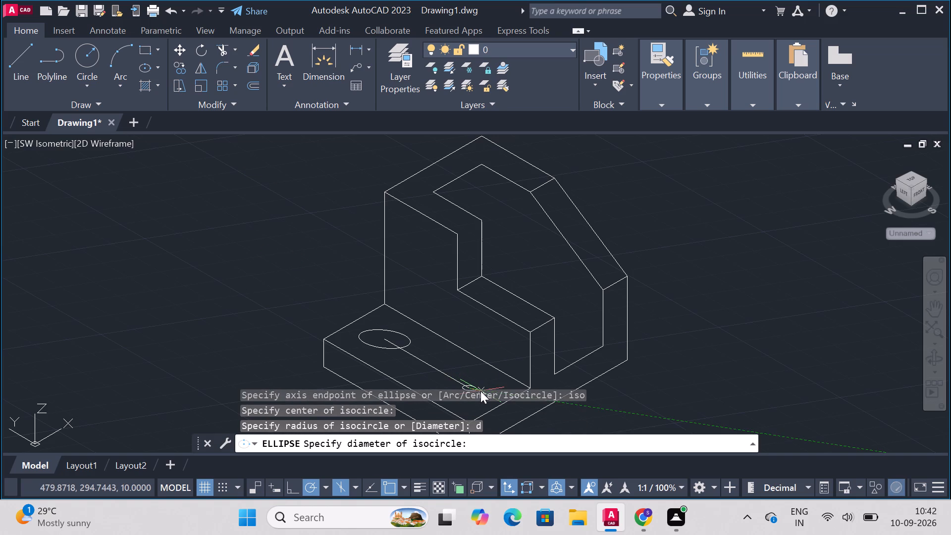
pyautogui.write('12')
pyautogui.press('.')
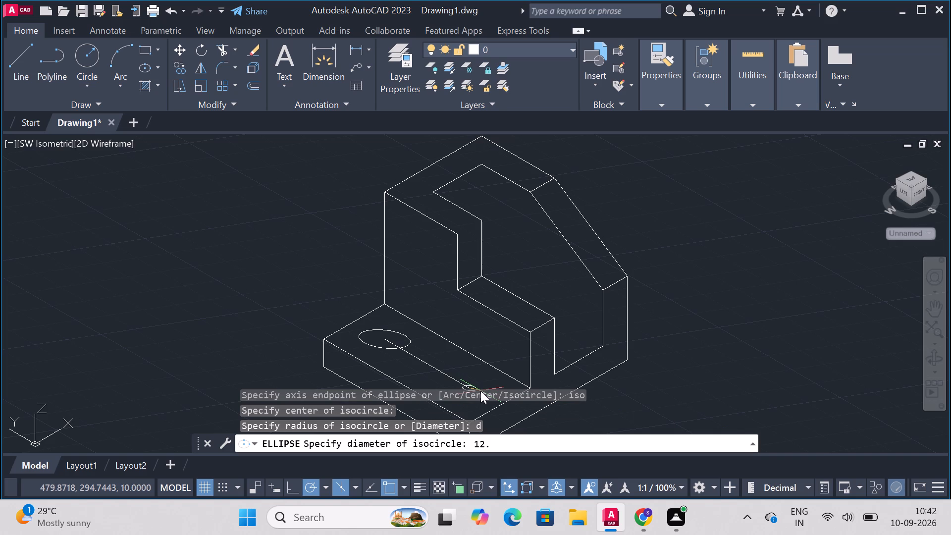
pyautogui.press('5')
pyautogui.press('Return')
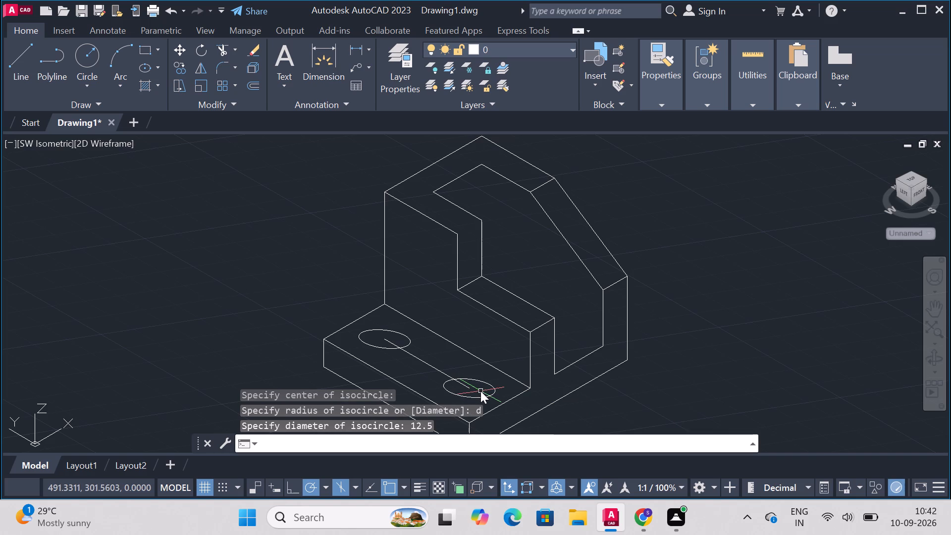
pyautogui.click(595, 442)
pyautogui.press('Escape')
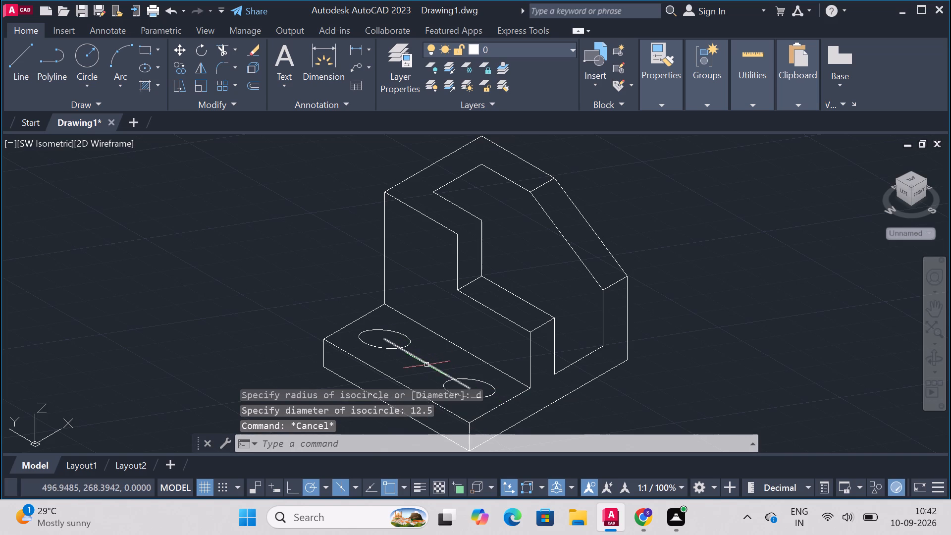
# Delete the 35 construction line joining the centres of the ledge's two isocircles.
pyautogui.click(427, 365)
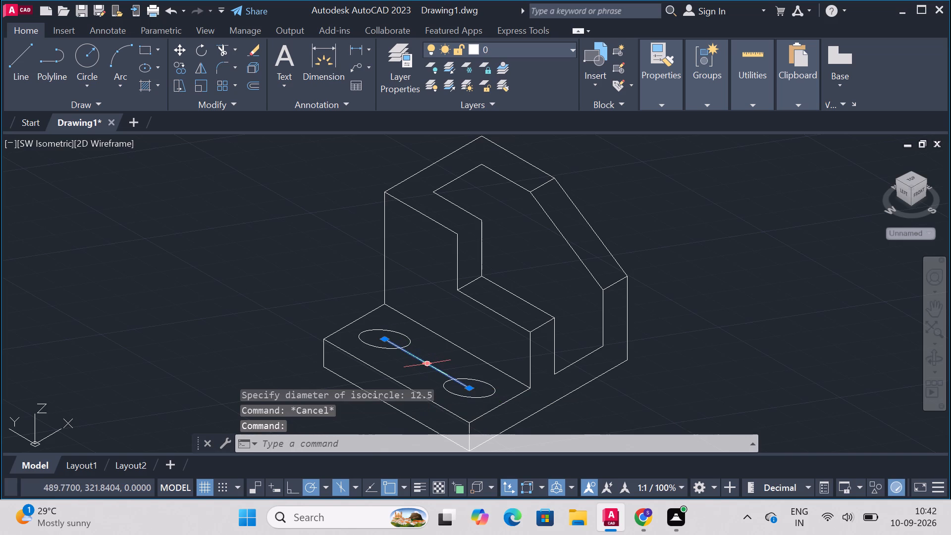
pyautogui.press('Delete')
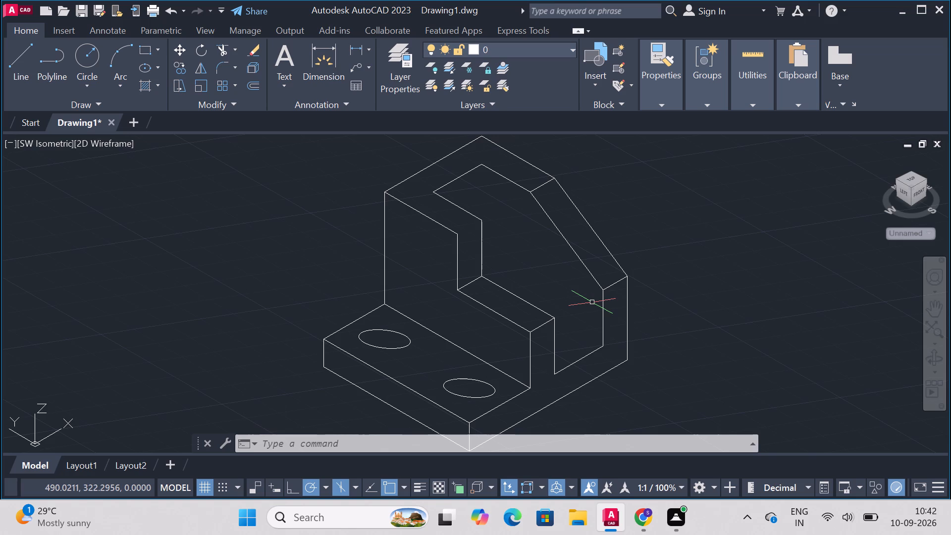
# Draw a vertical line from the back corner of the inner top outline down to the notch corner directly below it.
pyautogui.write('line')
pyautogui.press('Return')
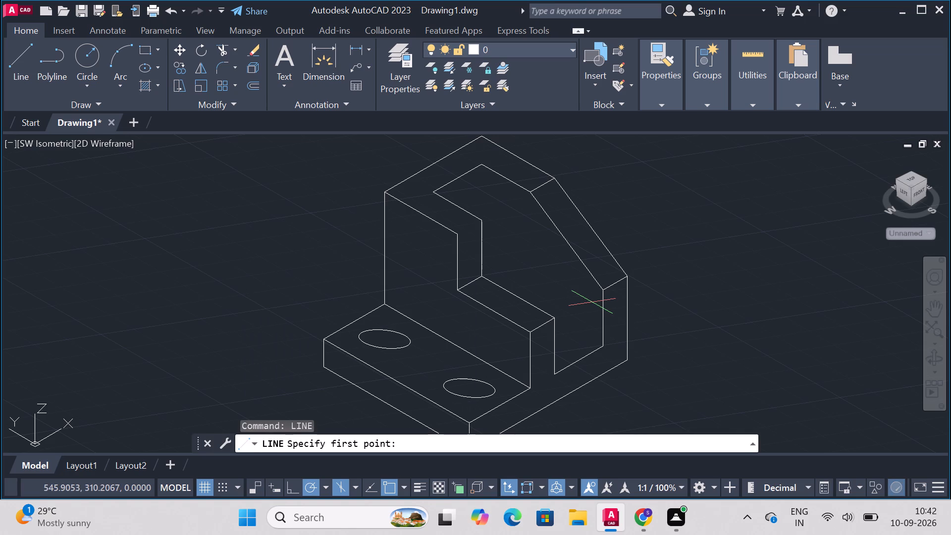
pyautogui.click(478, 164)
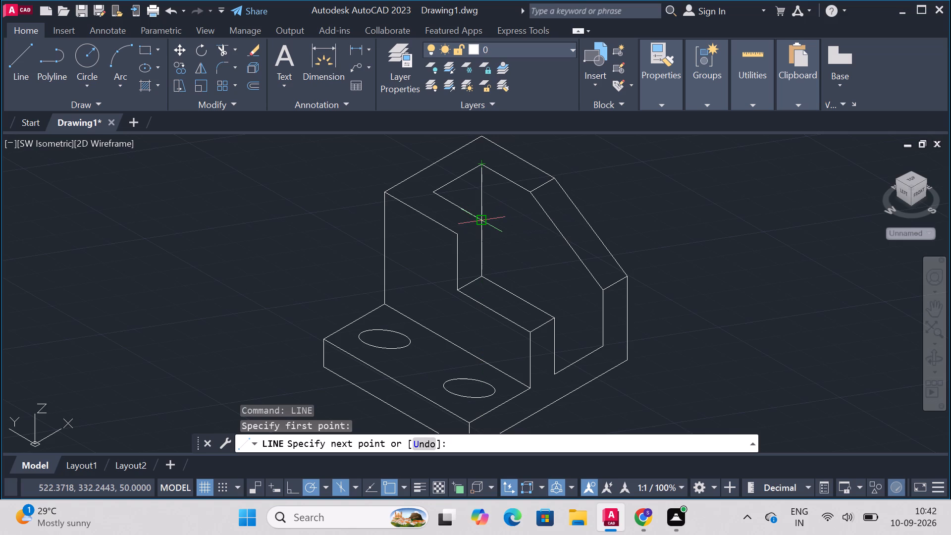
pyautogui.click(481, 219)
pyautogui.press('Escape')
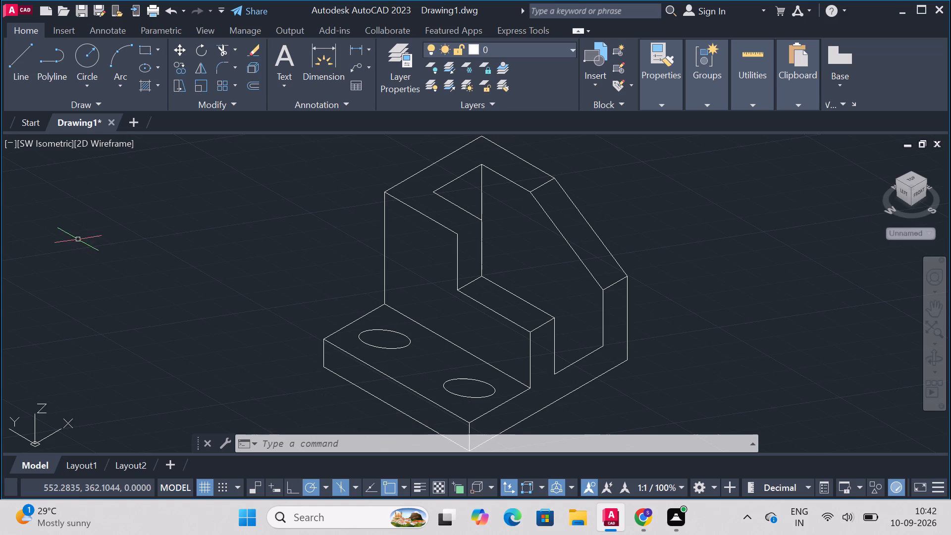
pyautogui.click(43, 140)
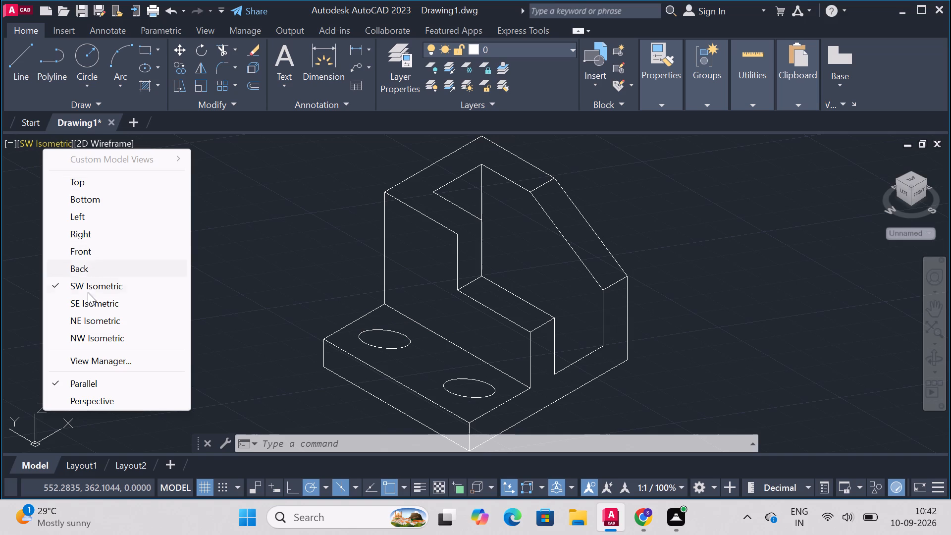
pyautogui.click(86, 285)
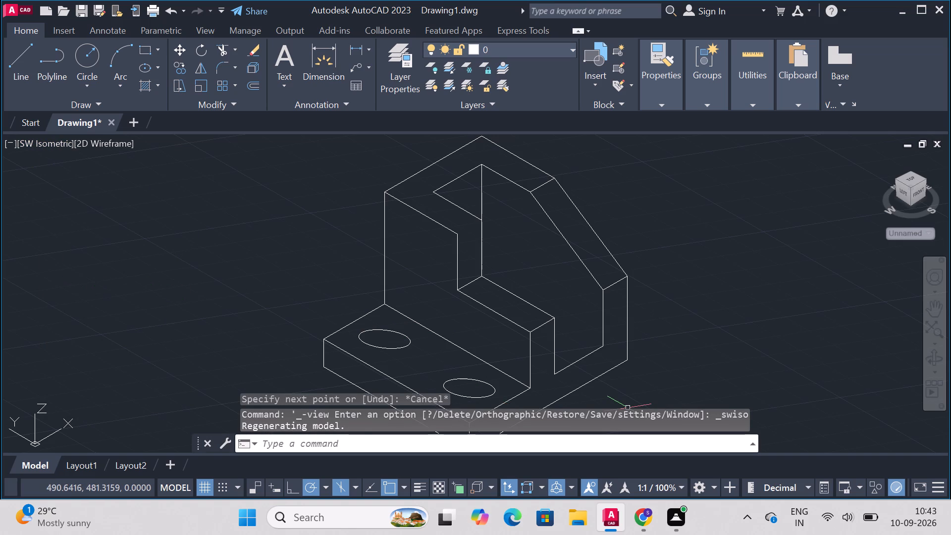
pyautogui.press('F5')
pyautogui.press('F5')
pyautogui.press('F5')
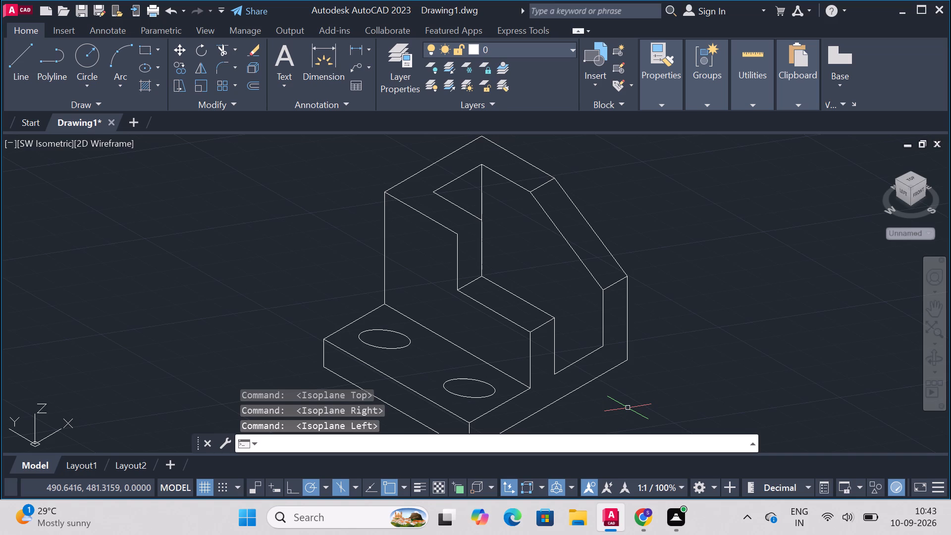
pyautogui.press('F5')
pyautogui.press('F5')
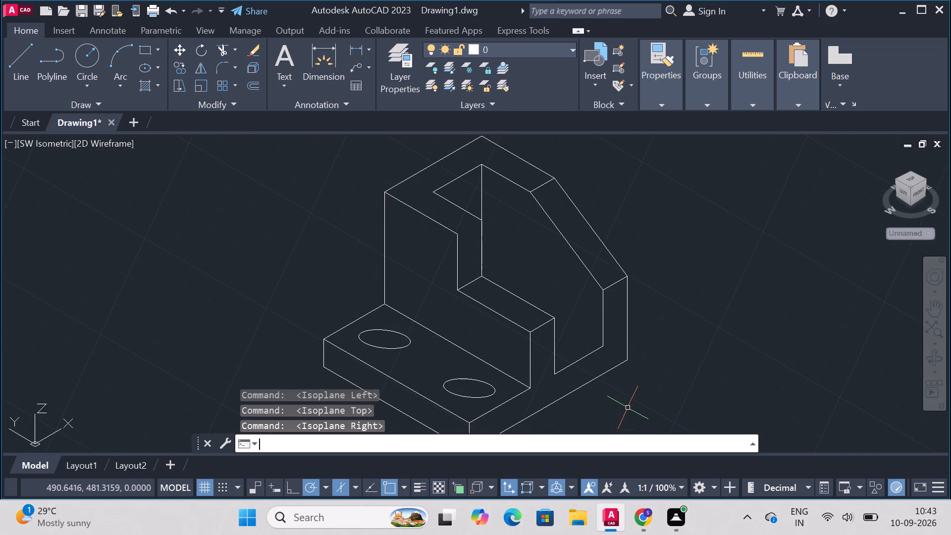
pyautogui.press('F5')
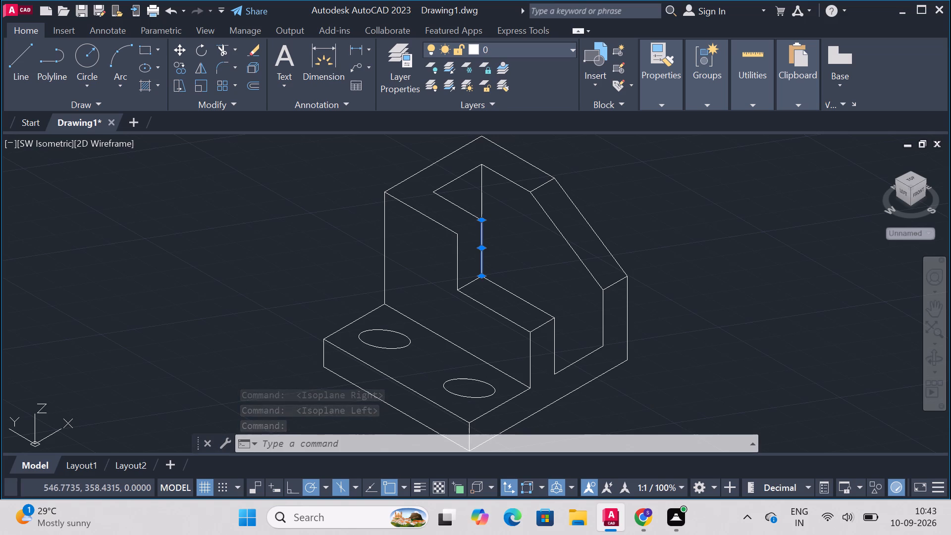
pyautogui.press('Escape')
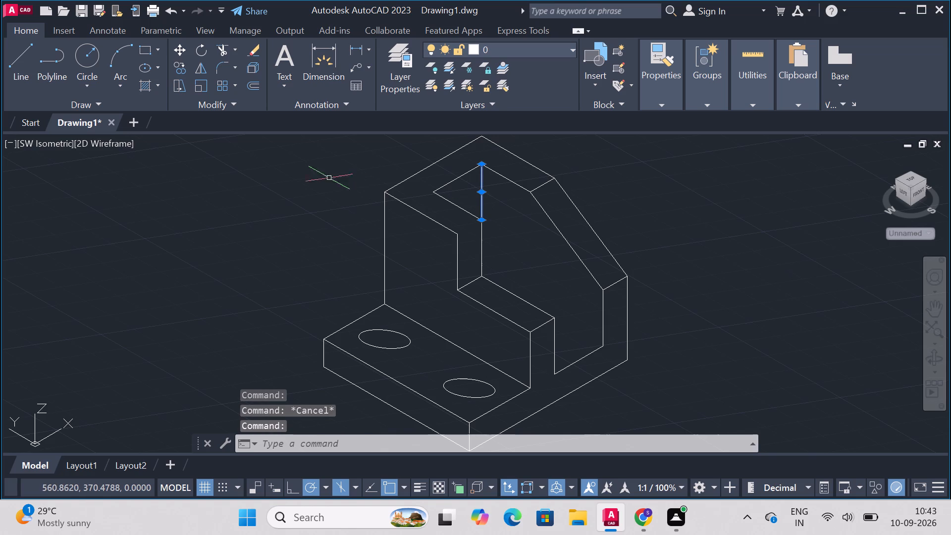
# Draw a short line across the top face's notch opening, joining the outer notch corner to the inner corner beside it.
pyautogui.write('line')
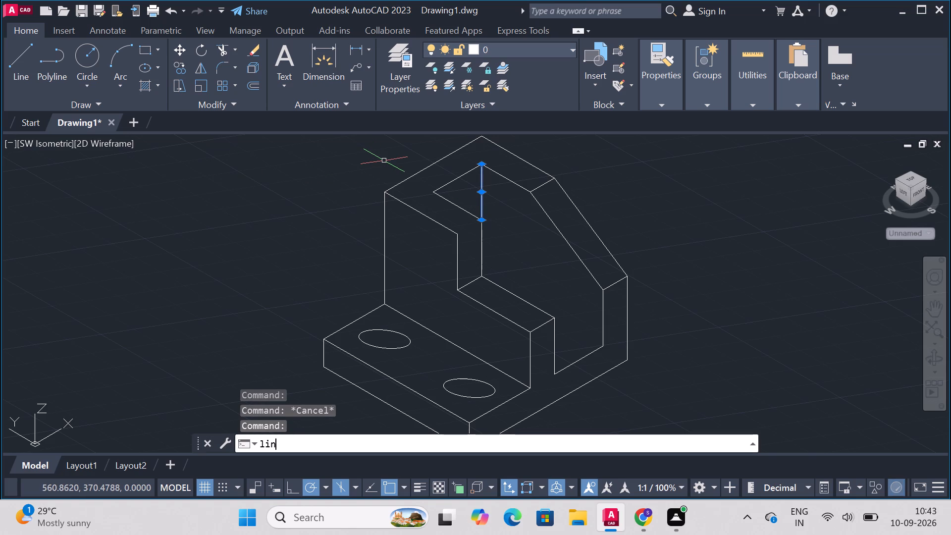
pyautogui.press('Return')
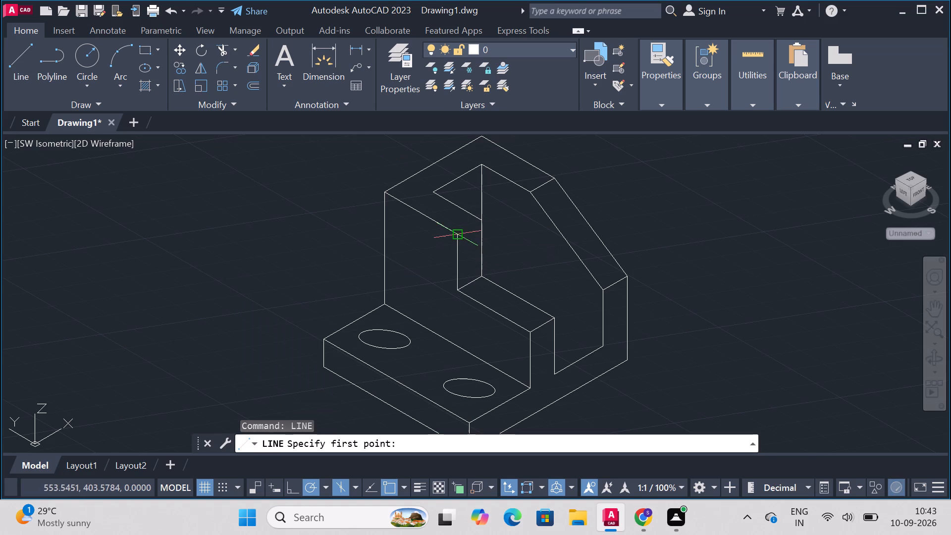
pyautogui.click(462, 237)
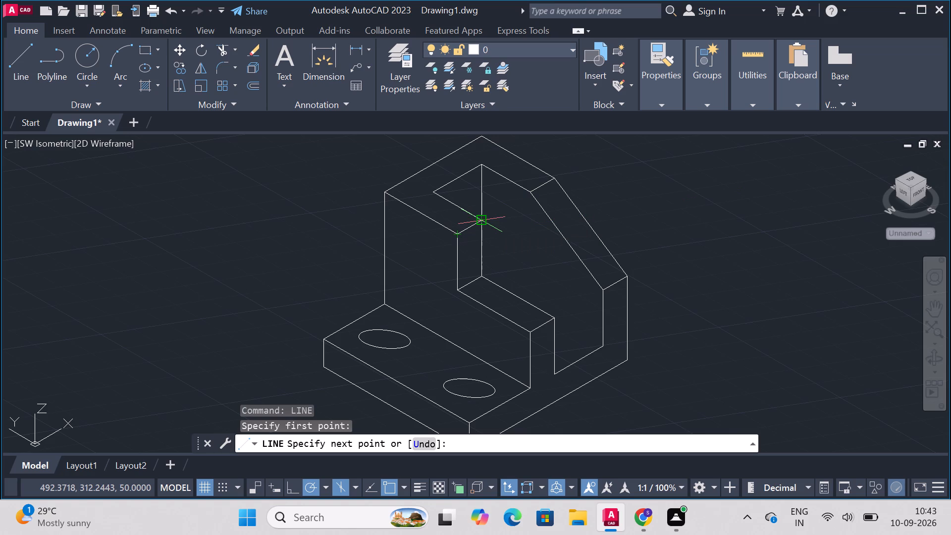
pyautogui.click(479, 221)
pyautogui.press('Escape')
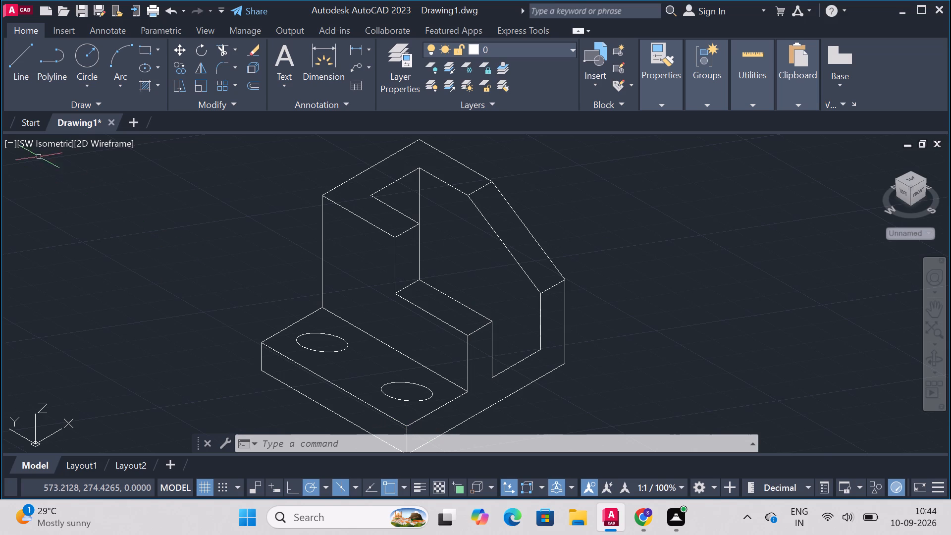
# Examine the part in the Left, Right, Front and Back views, and return to SW Isometric view.
pyautogui.click(41, 143)
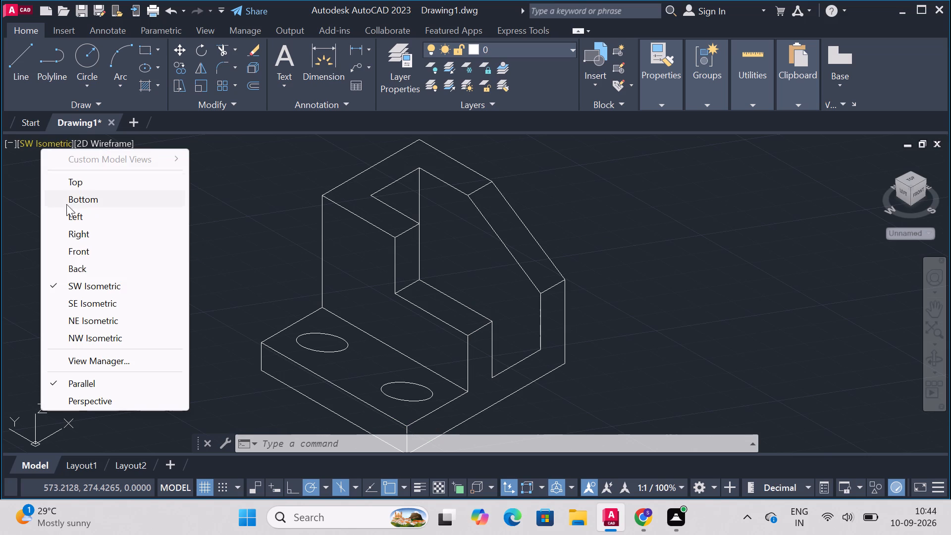
pyautogui.click(75, 216)
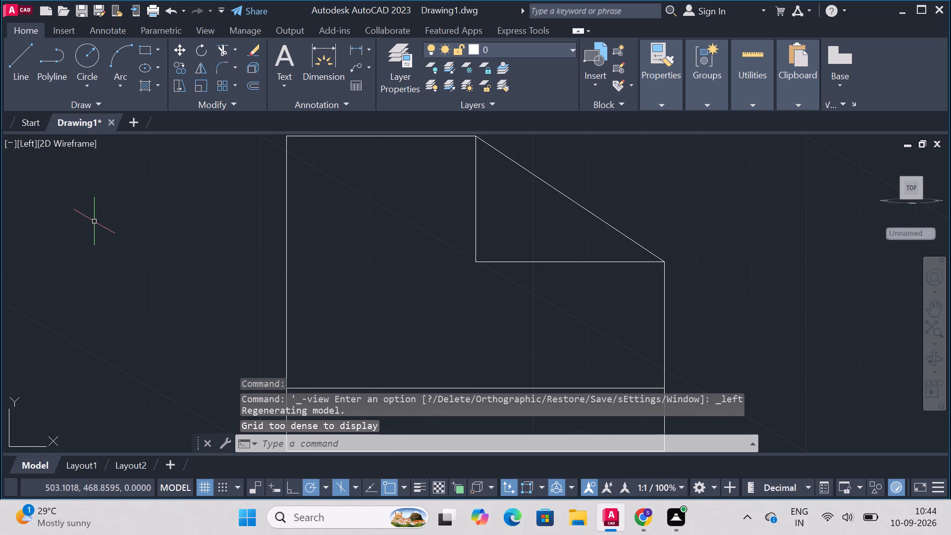
pyautogui.click(23, 144)
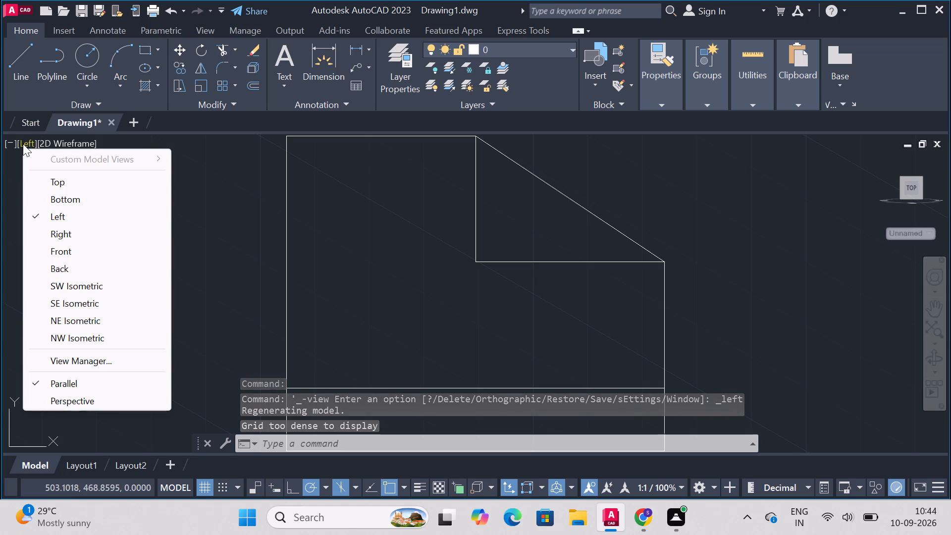
pyautogui.click(58, 230)
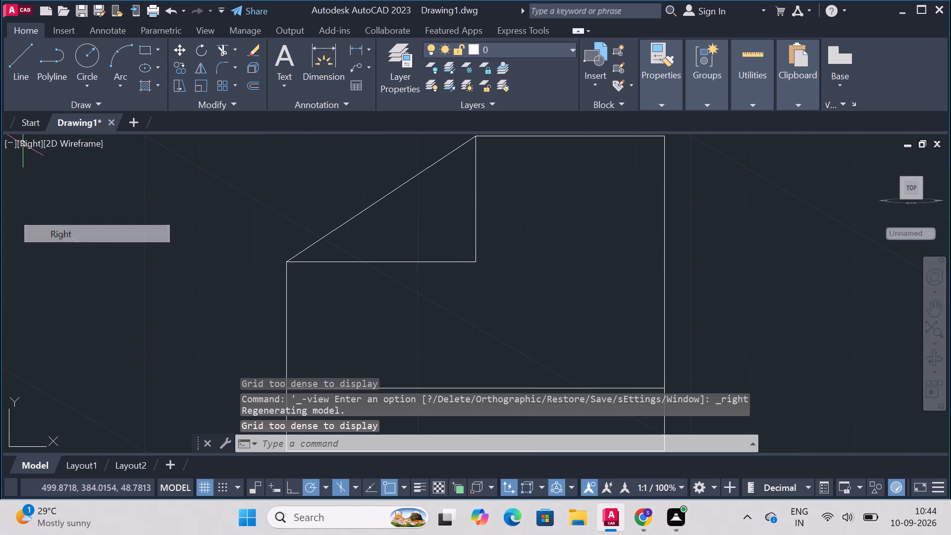
pyautogui.click(28, 145)
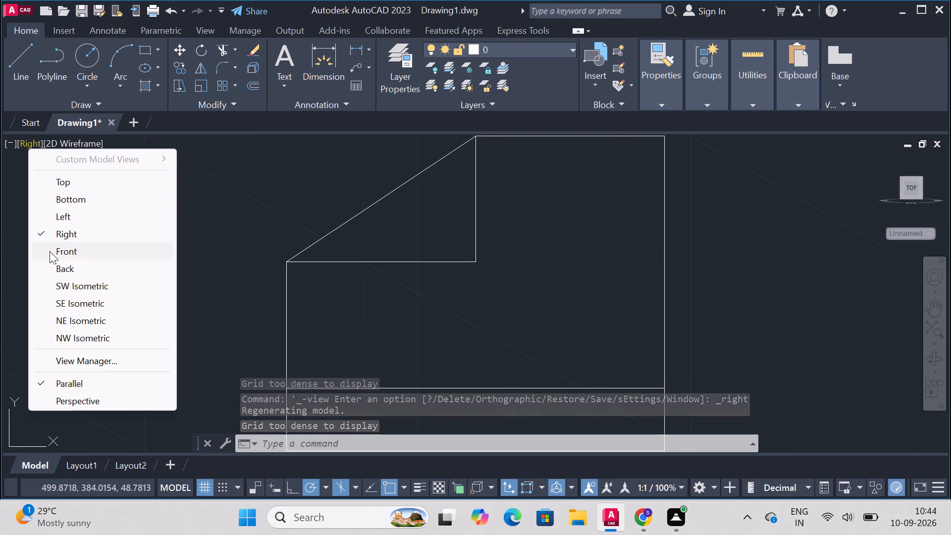
pyautogui.click(50, 248)
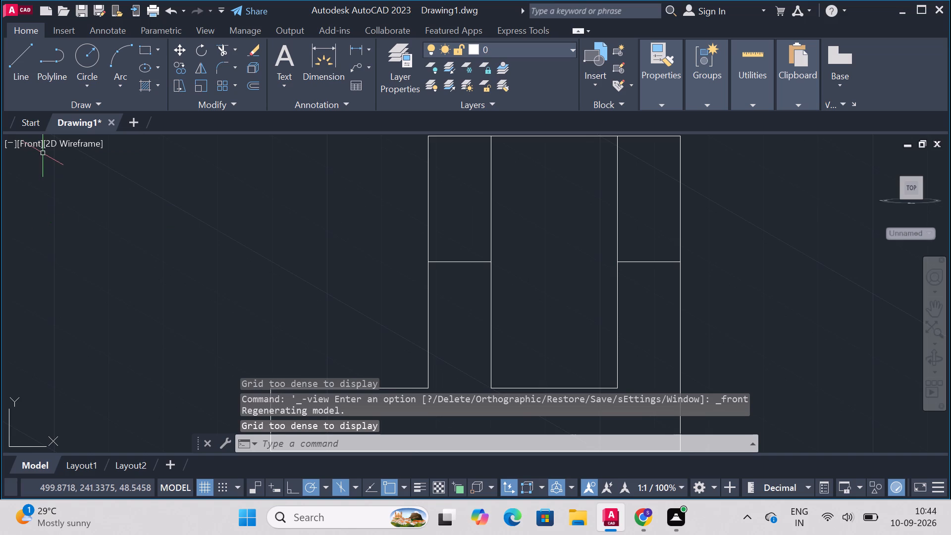
pyautogui.click(35, 148)
pyautogui.click(73, 274)
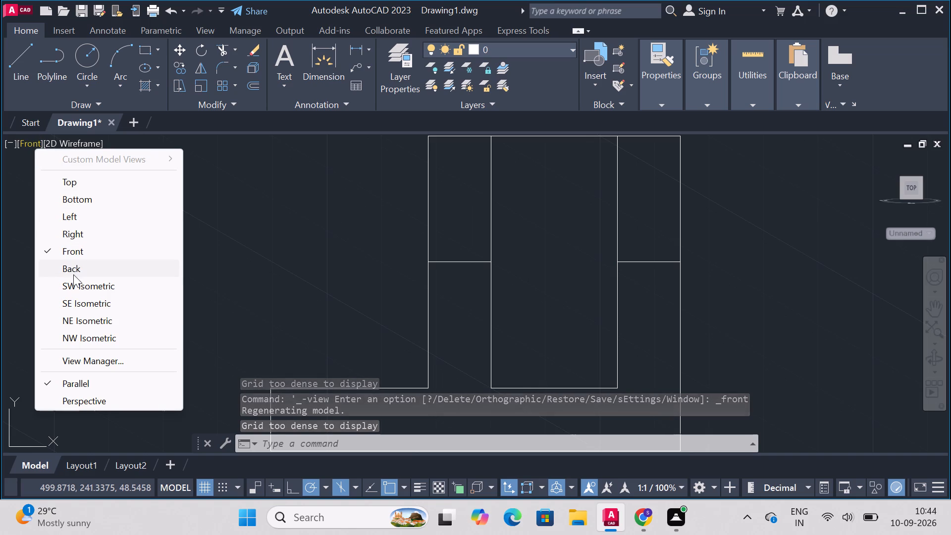
pyautogui.click(73, 274)
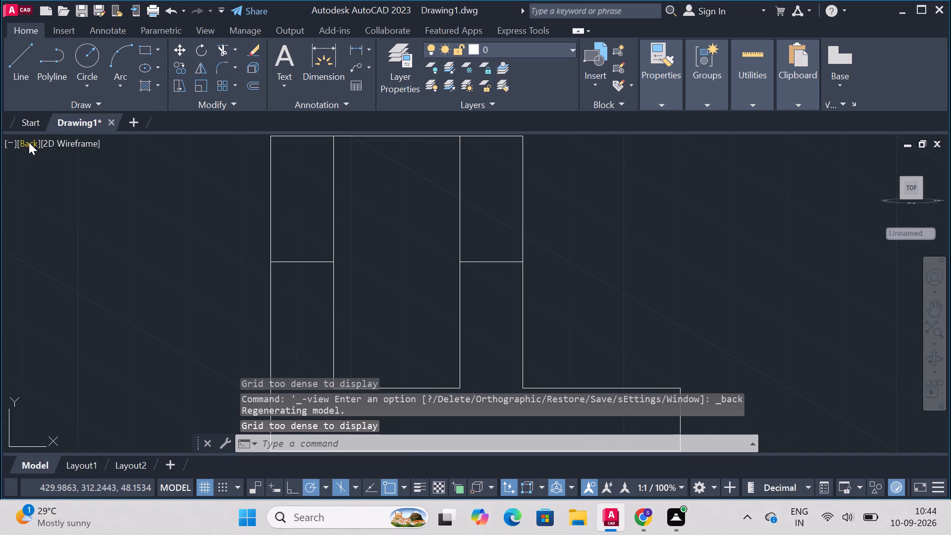
pyautogui.click(29, 142)
pyautogui.click(73, 281)
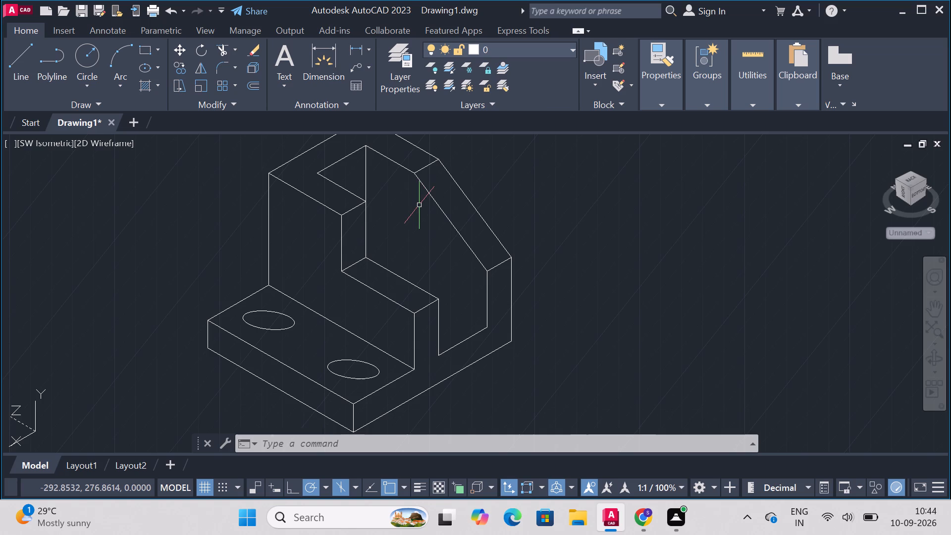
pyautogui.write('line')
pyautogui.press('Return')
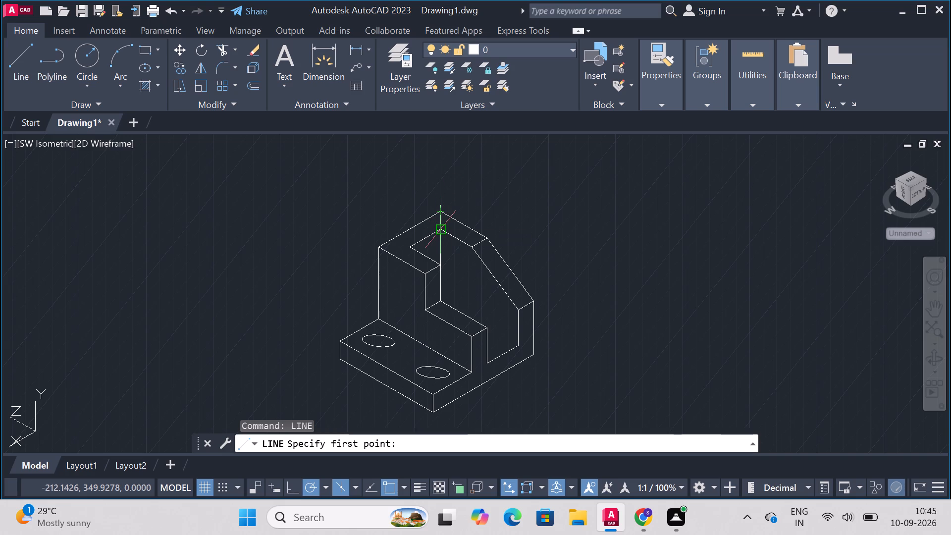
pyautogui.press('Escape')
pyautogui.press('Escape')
# Draw a line chain from the inner top outline's back corner: about 17 outward, 15 parallel to the top edge, 20 down, about 15 back.
pyautogui.press('z')
pyautogui.press('Return')
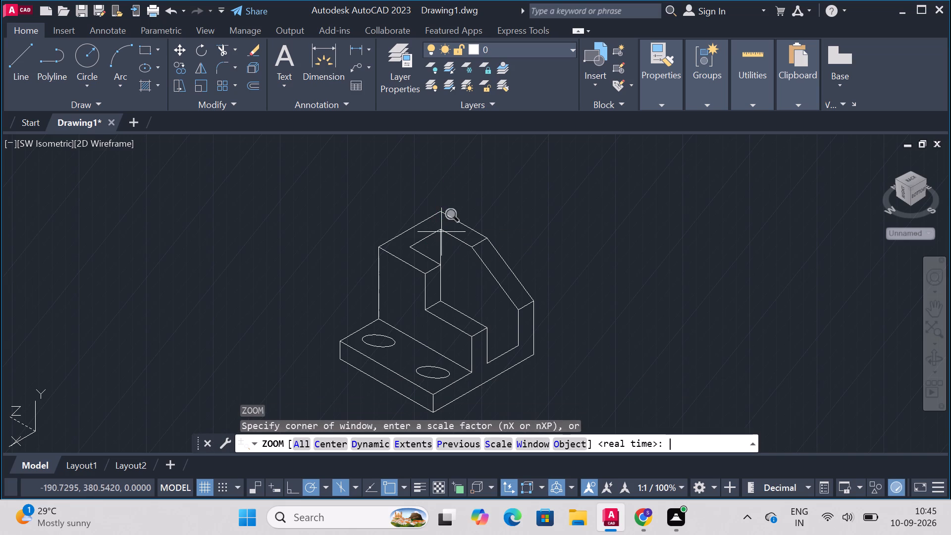
pyautogui.press('a')
pyautogui.press('Return')
pyautogui.write('line')
pyautogui.press('Return')
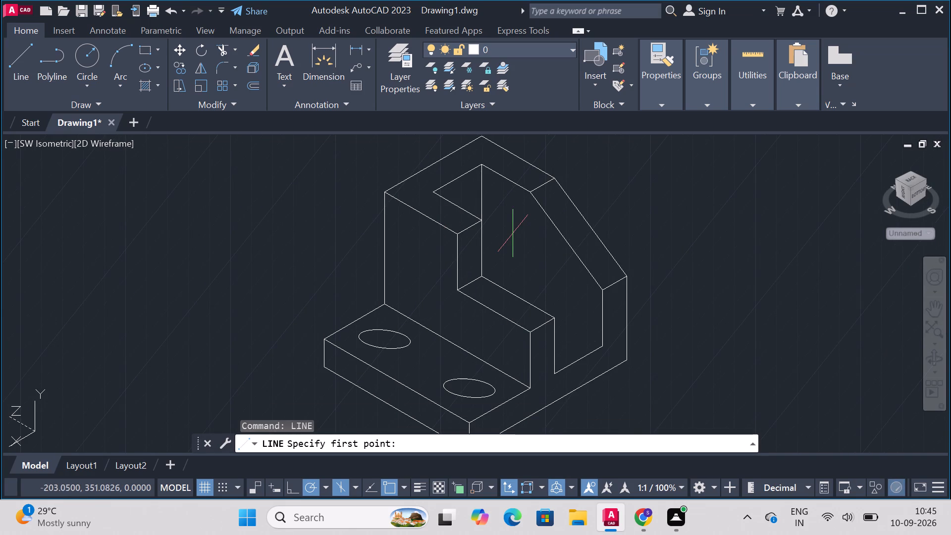
pyautogui.click(481, 170)
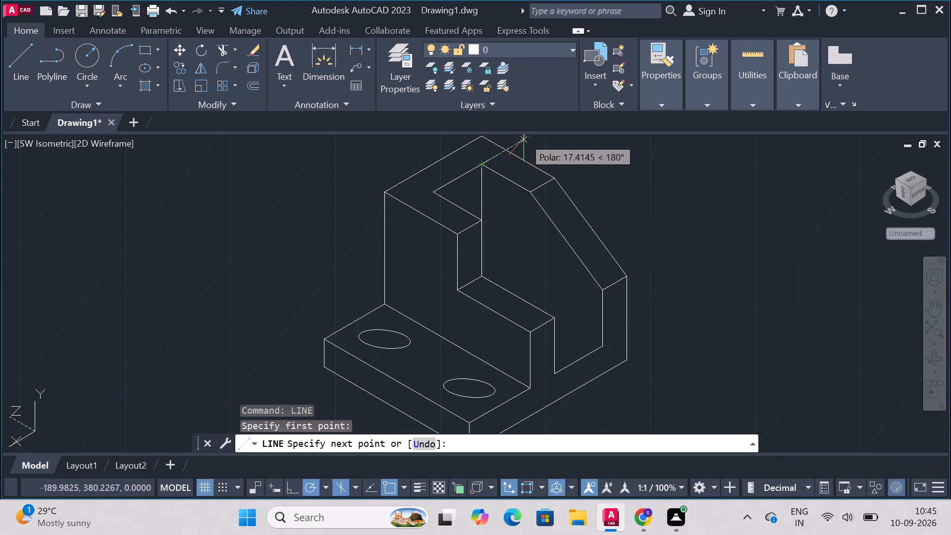
pyautogui.click(524, 137)
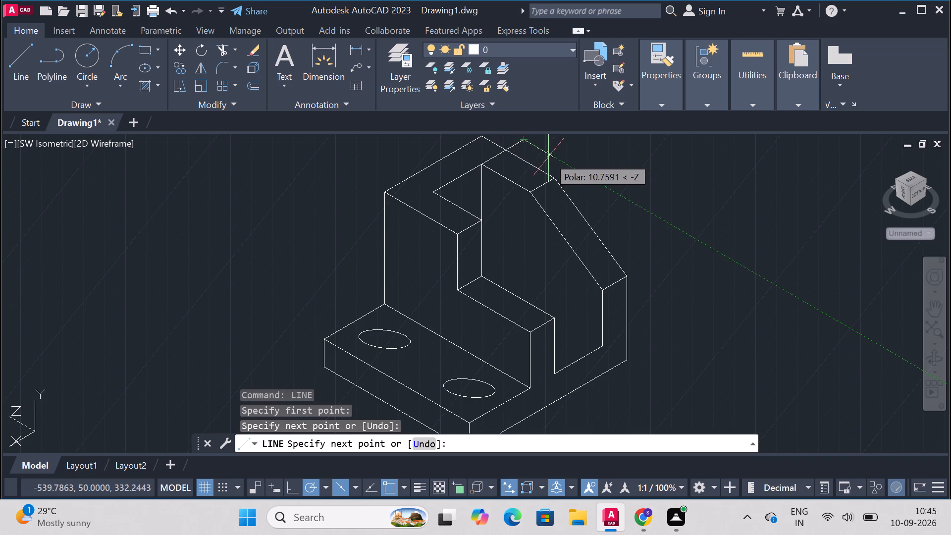
pyautogui.write('15')
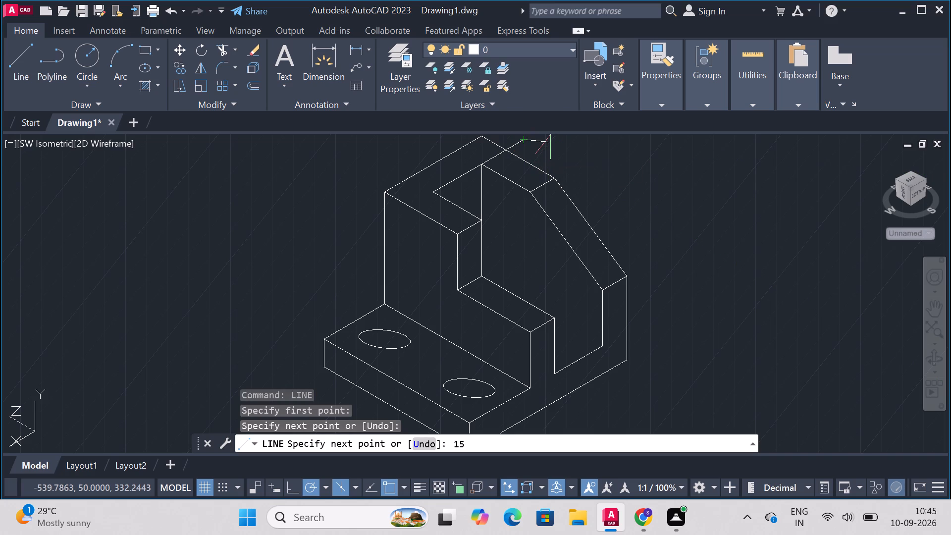
pyautogui.press('Return')
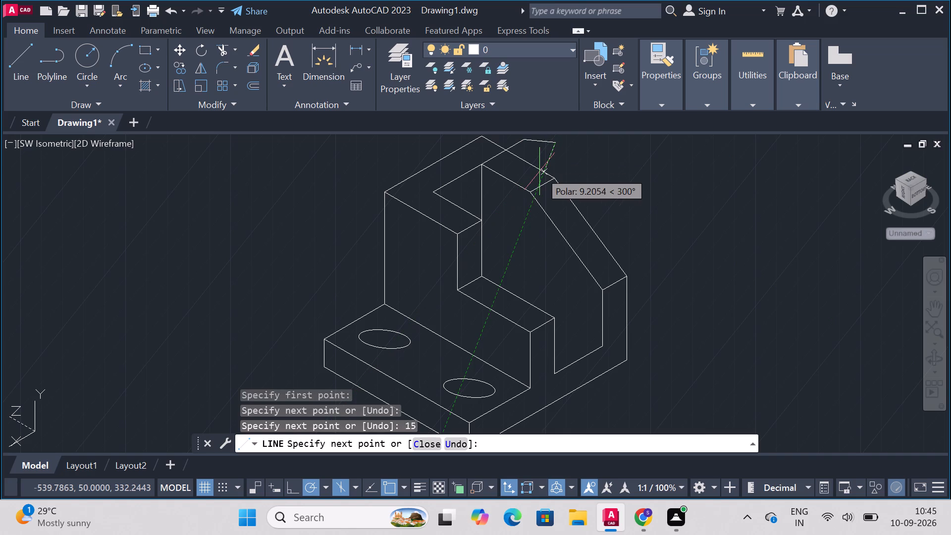
pyautogui.hotkey('ctrl', 'z')
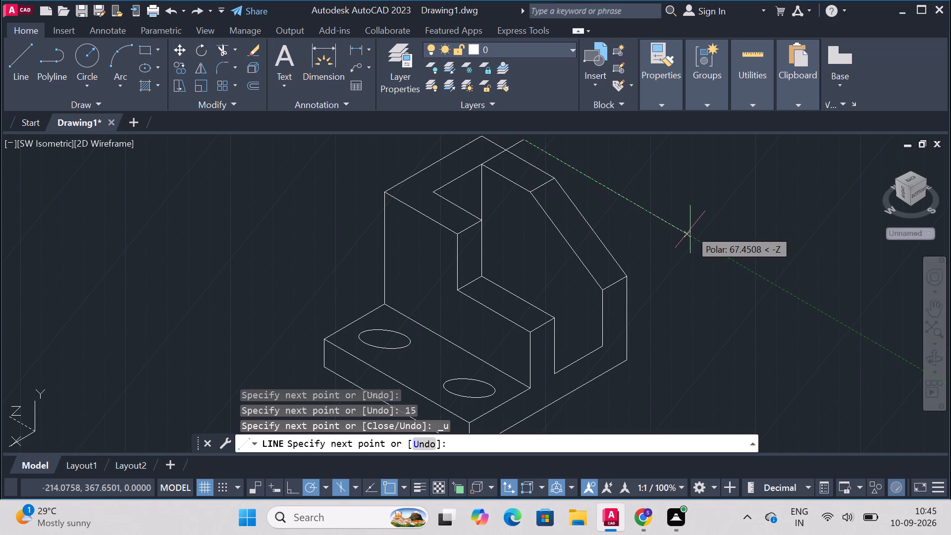
pyautogui.write('15')
pyautogui.press('Return')
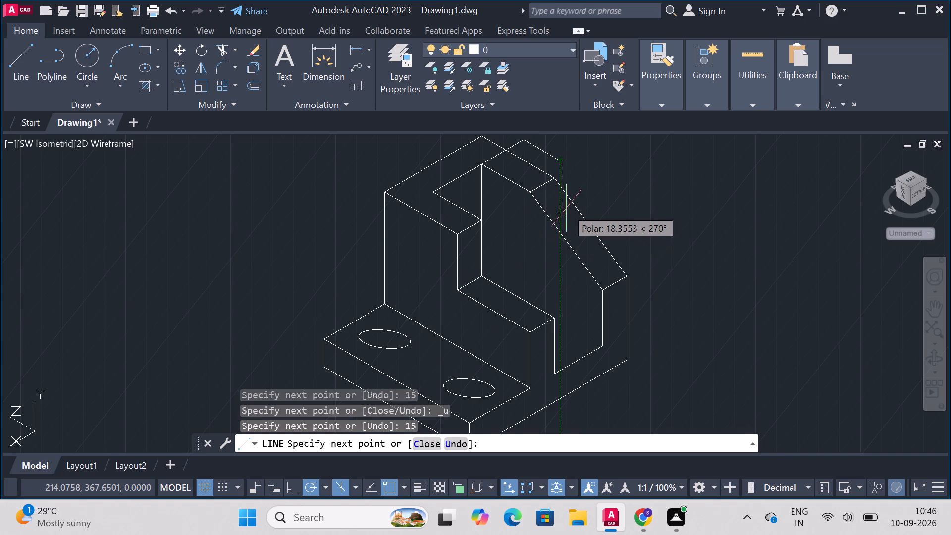
pyautogui.write('20')
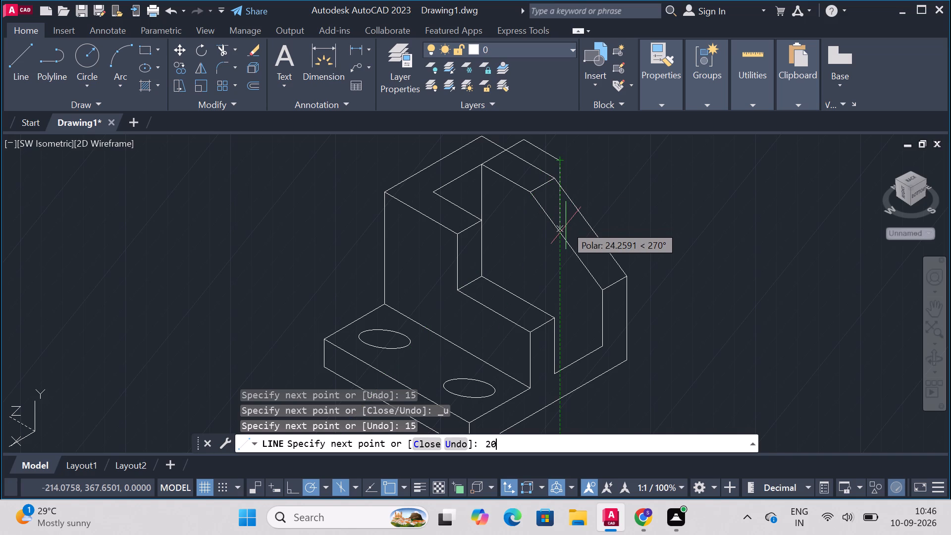
pyautogui.press('Return')
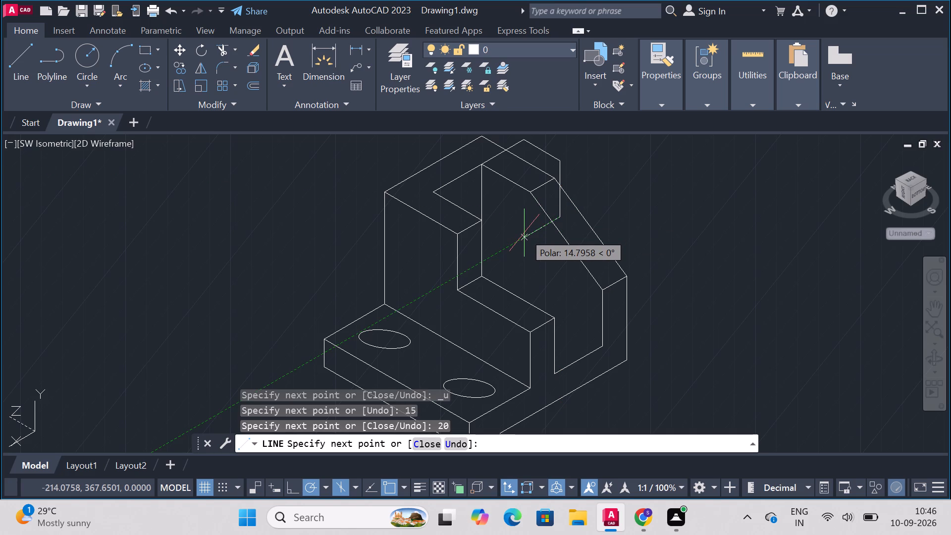
pyautogui.click(524, 233)
pyautogui.press('Escape')
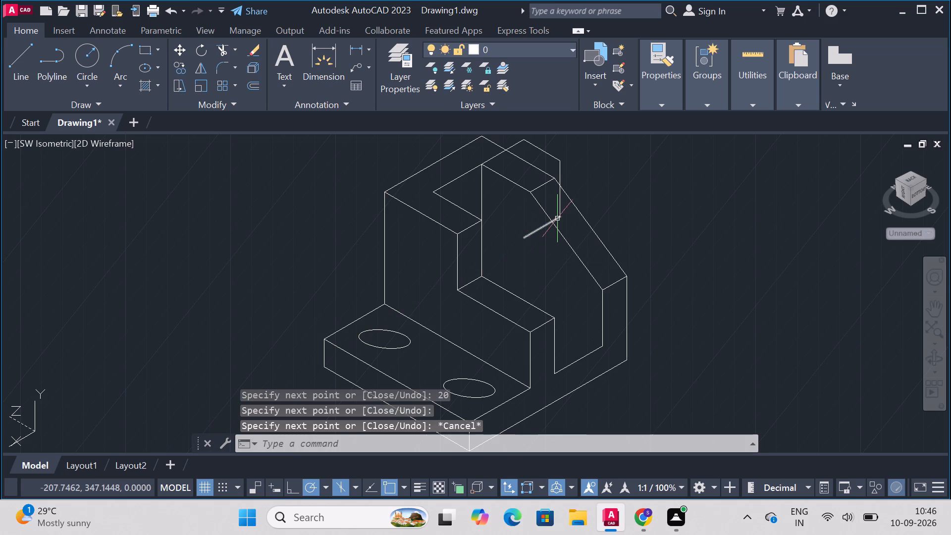
# Erase the vertical line and the two upper construction lines of the chain, keeping only its lower short line.
pyautogui.click(561, 194)
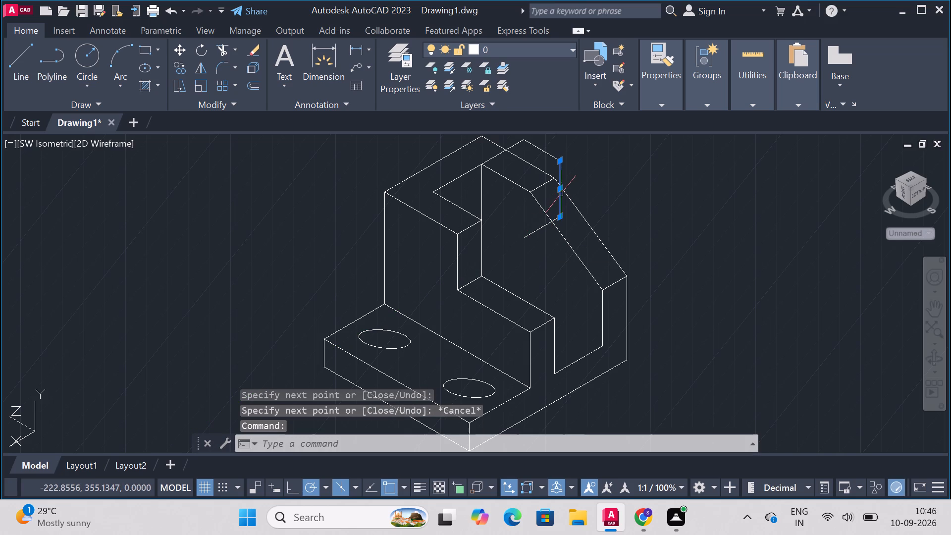
pyautogui.press('Delete')
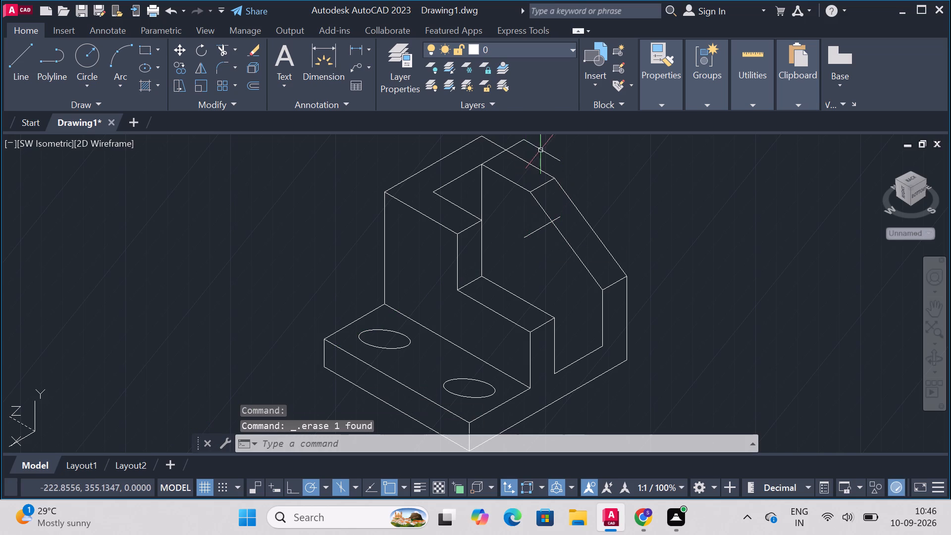
pyautogui.click(542, 149)
pyautogui.press('Delete')
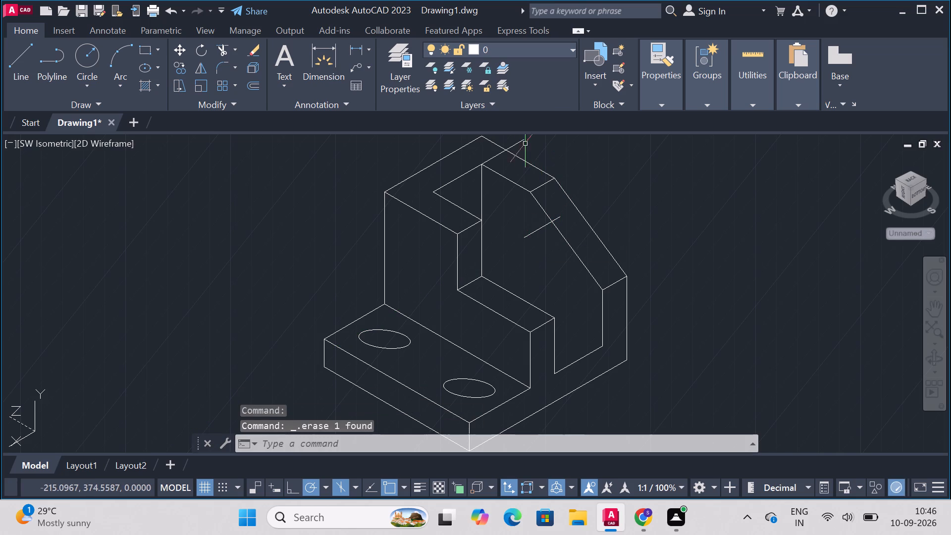
pyautogui.click(516, 147)
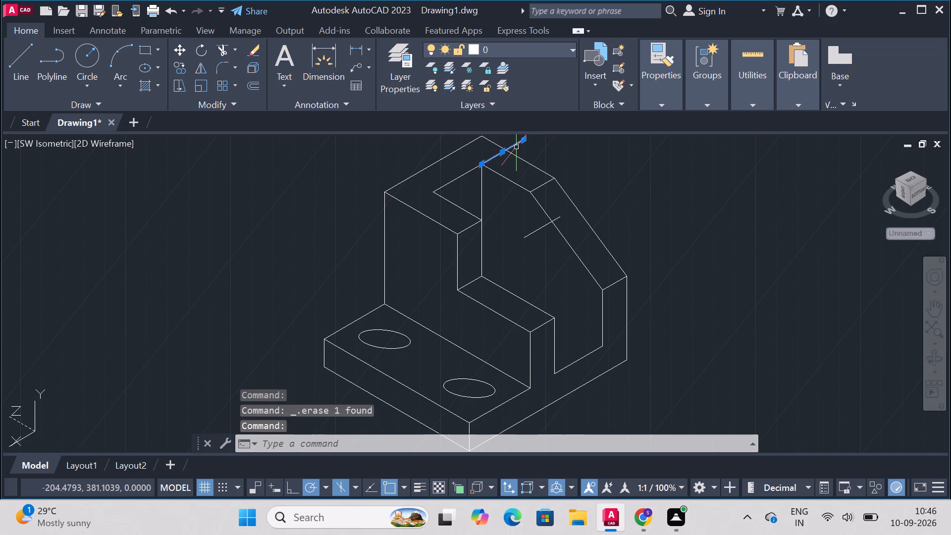
pyautogui.press('Delete')
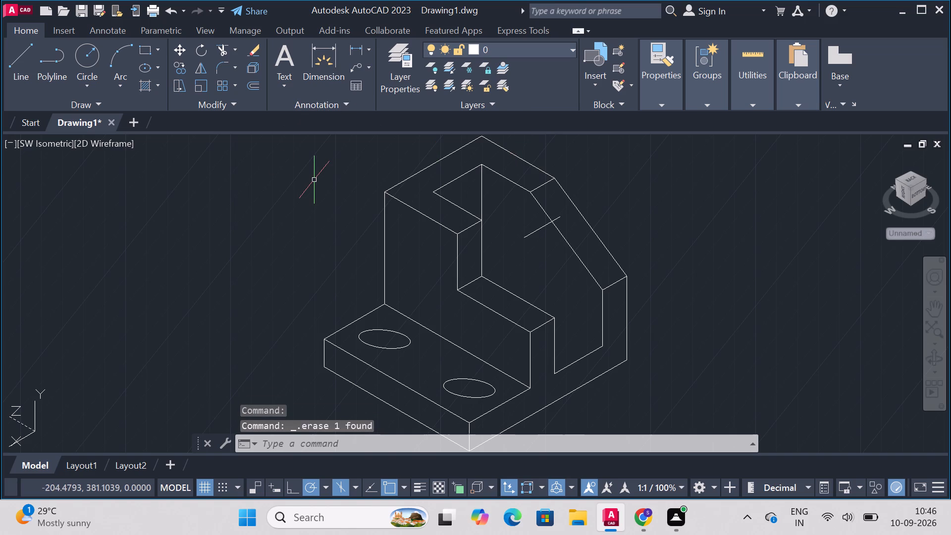
# Draw a radius 10 isocircle in the right isoplane, centred on the inner end of the remaining short construction line.
pyautogui.write('el')
pyautogui.press('Return')
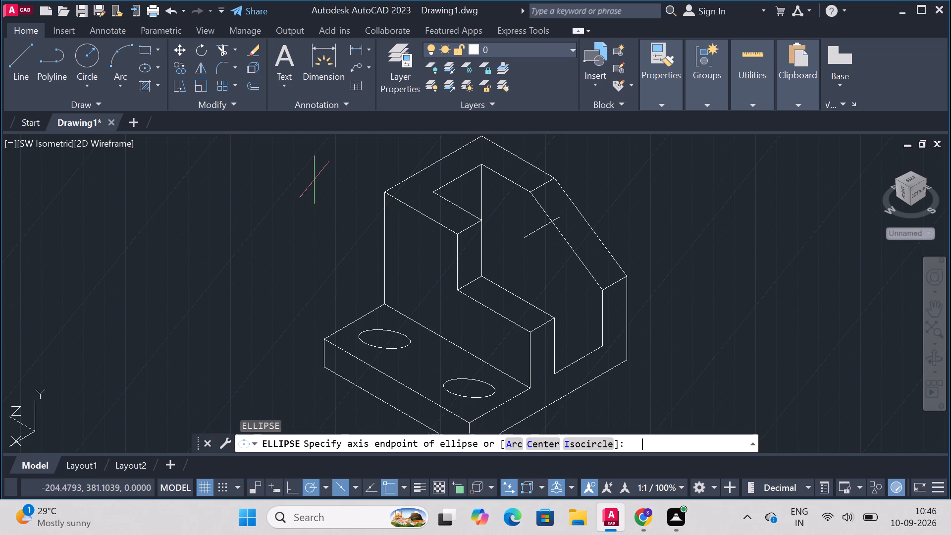
pyautogui.write('iso')
pyautogui.press('Return')
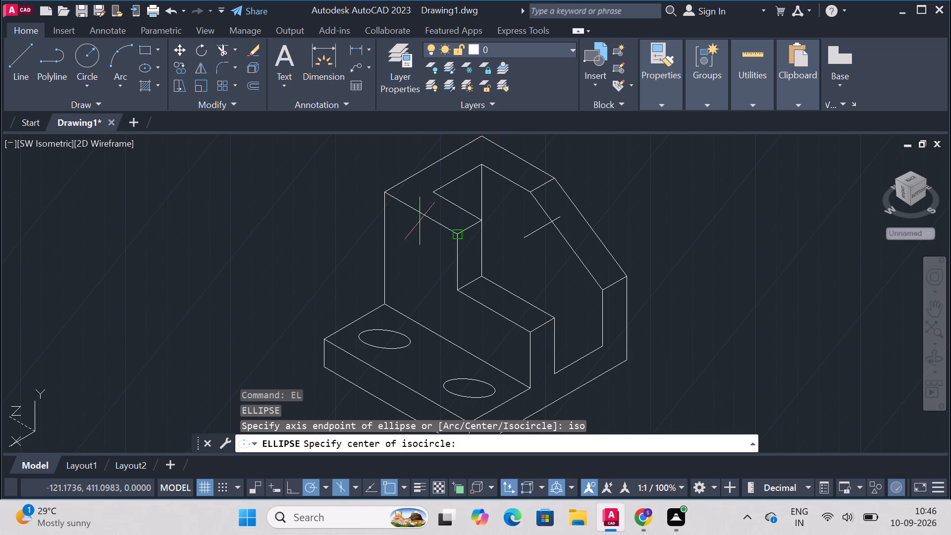
pyautogui.click(524, 233)
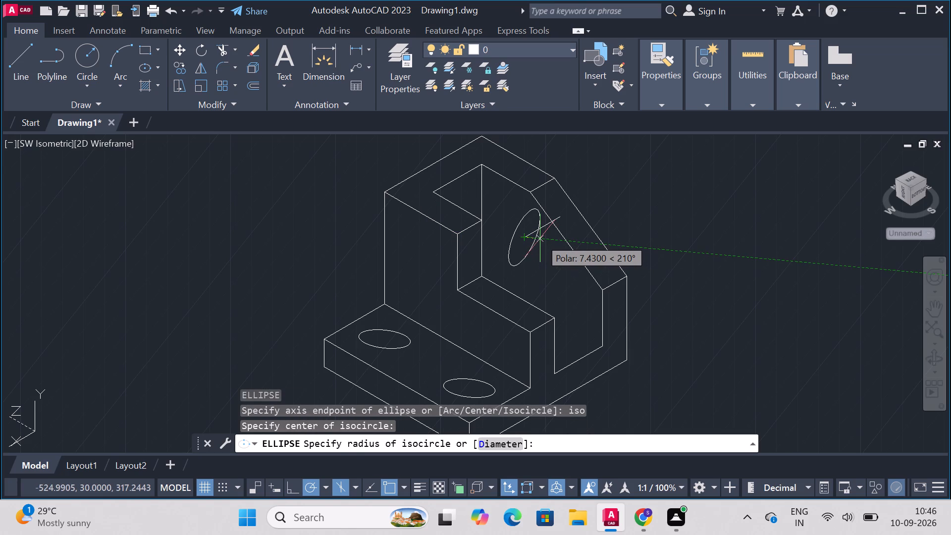
pyautogui.press('F5')
pyautogui.press('F5')
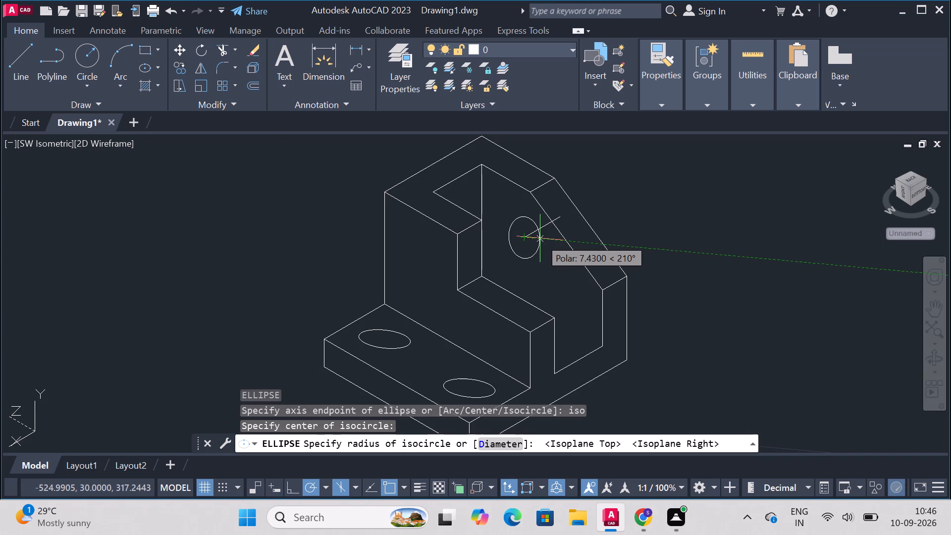
pyautogui.press('r')
pyautogui.press('Return')
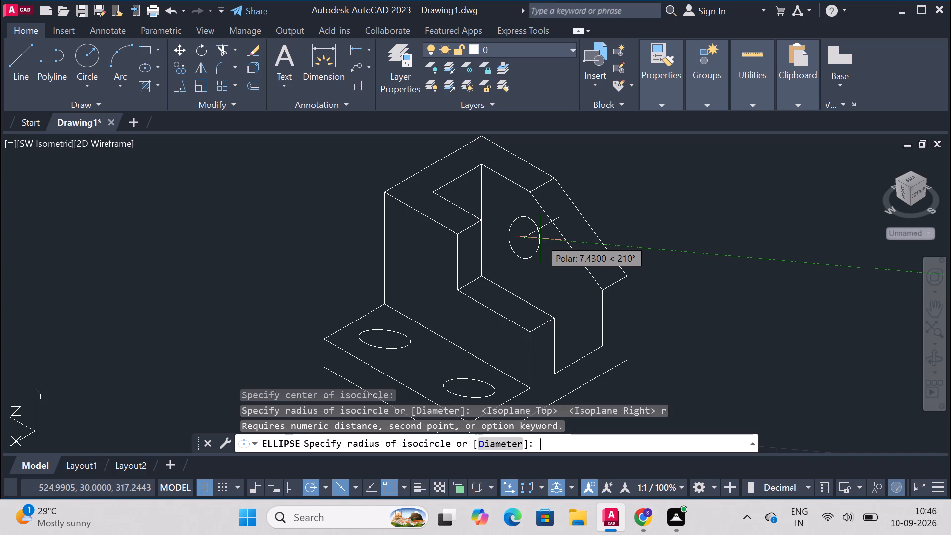
pyautogui.write('10')
pyautogui.press('Return')
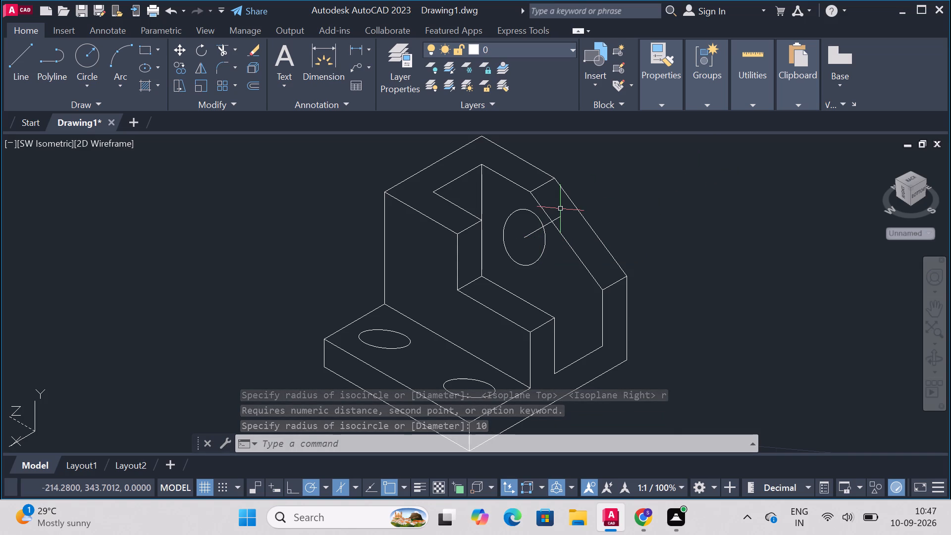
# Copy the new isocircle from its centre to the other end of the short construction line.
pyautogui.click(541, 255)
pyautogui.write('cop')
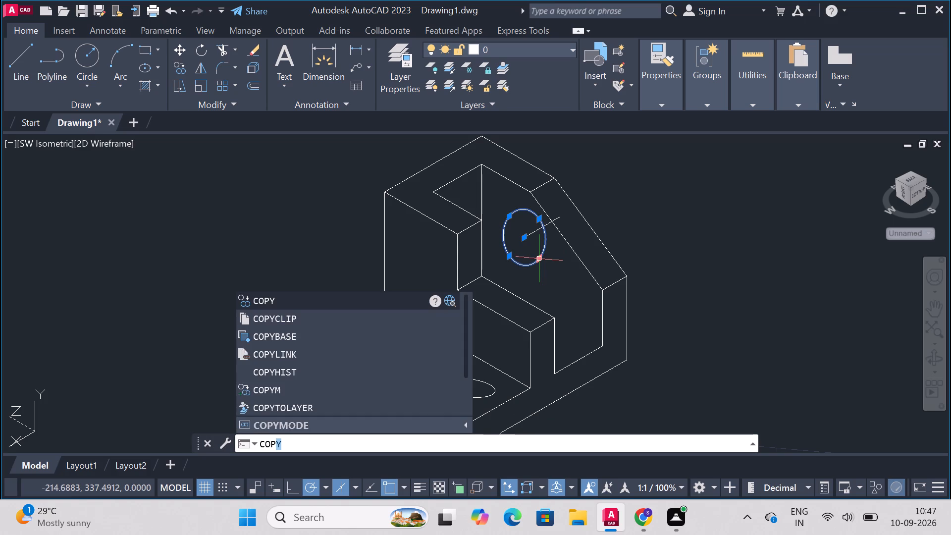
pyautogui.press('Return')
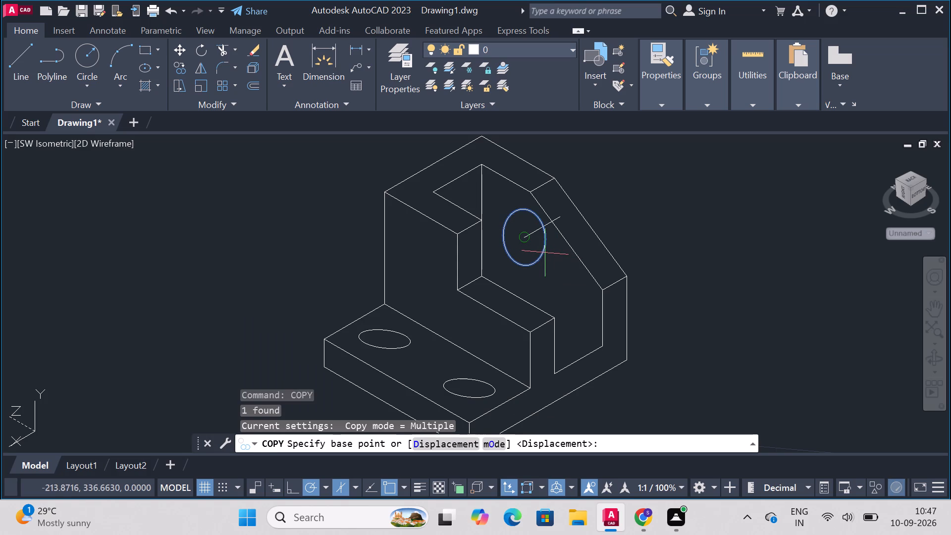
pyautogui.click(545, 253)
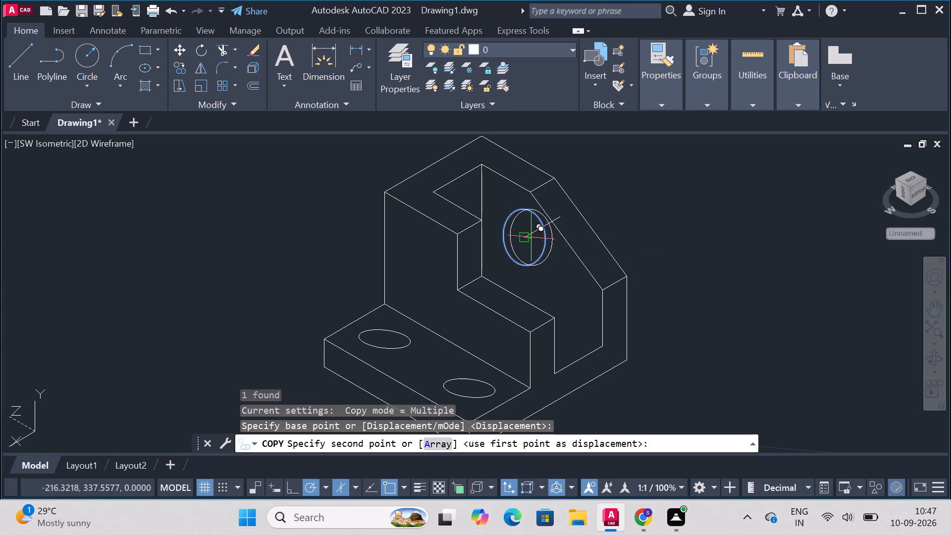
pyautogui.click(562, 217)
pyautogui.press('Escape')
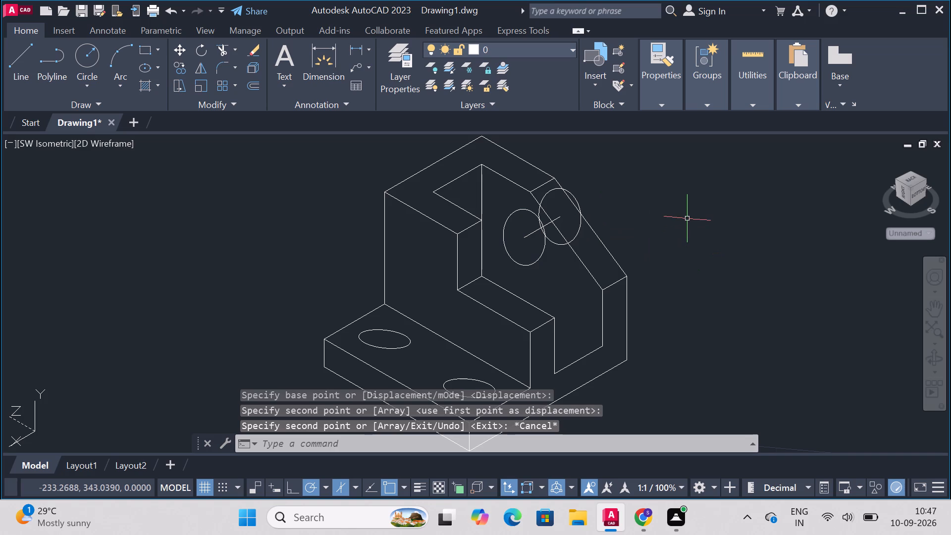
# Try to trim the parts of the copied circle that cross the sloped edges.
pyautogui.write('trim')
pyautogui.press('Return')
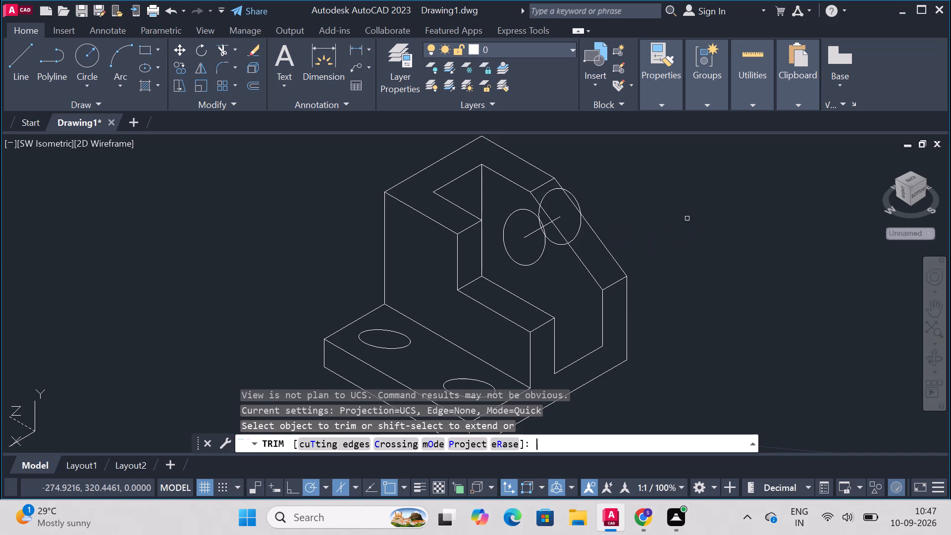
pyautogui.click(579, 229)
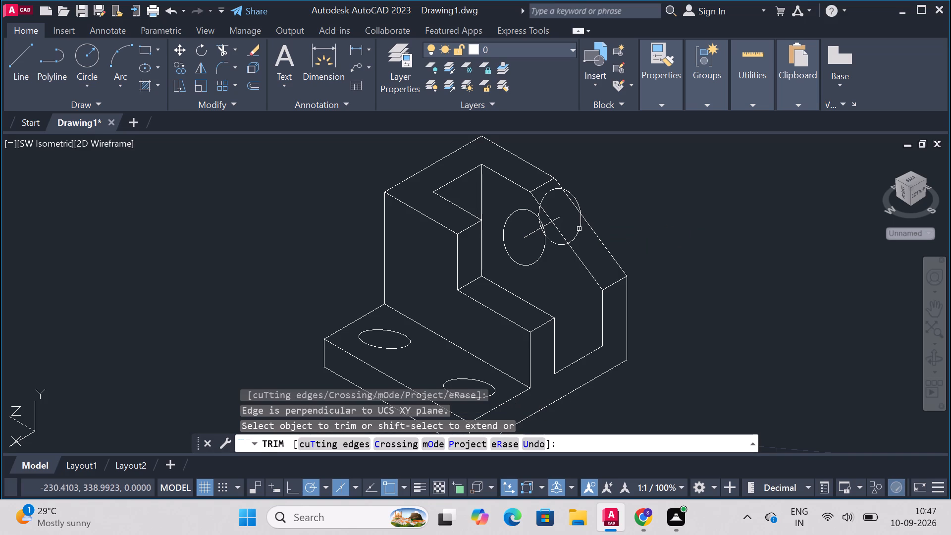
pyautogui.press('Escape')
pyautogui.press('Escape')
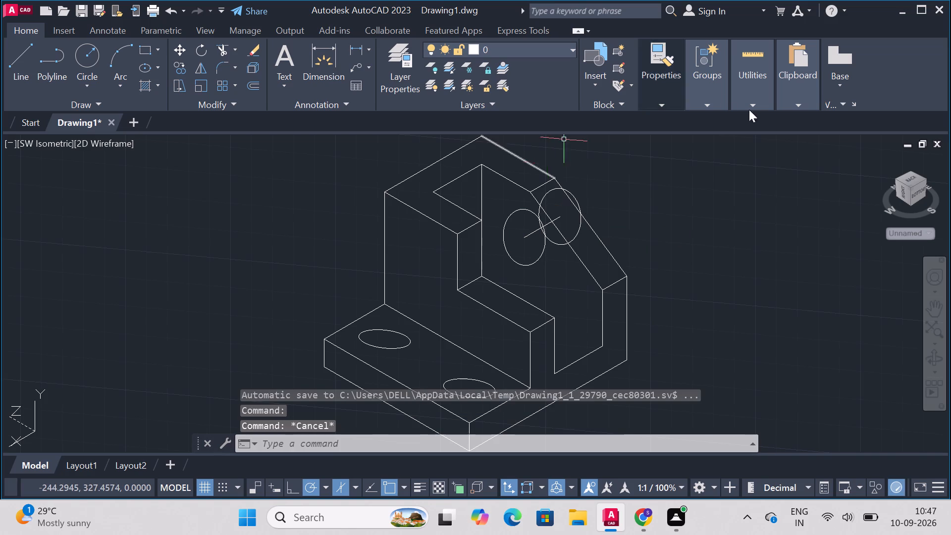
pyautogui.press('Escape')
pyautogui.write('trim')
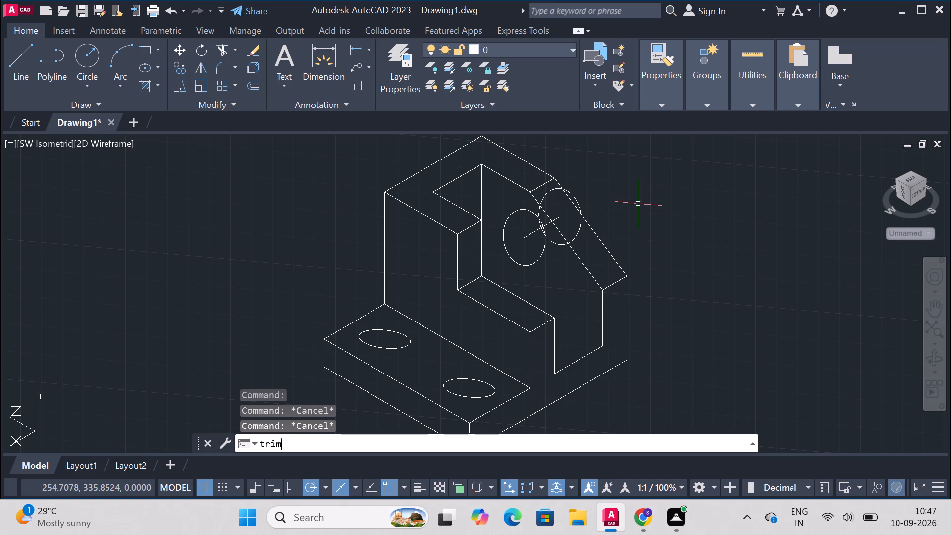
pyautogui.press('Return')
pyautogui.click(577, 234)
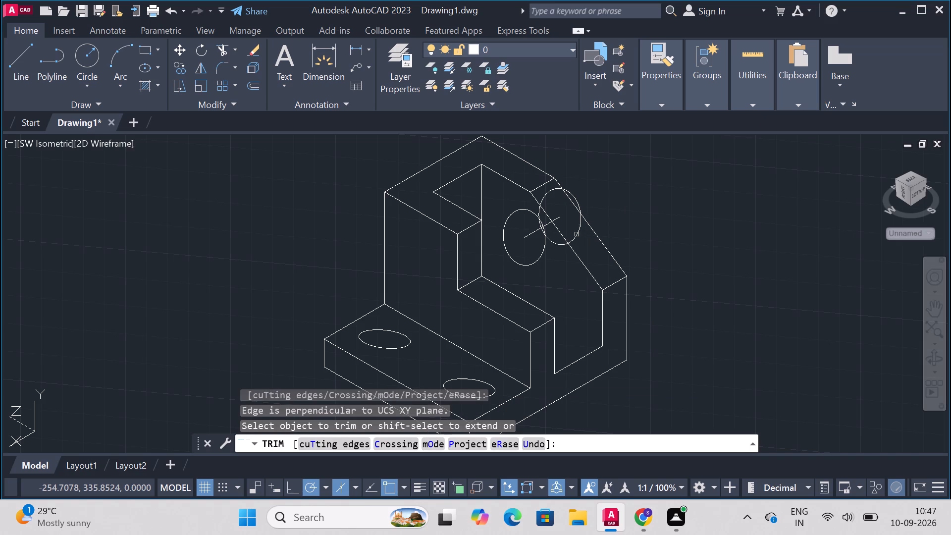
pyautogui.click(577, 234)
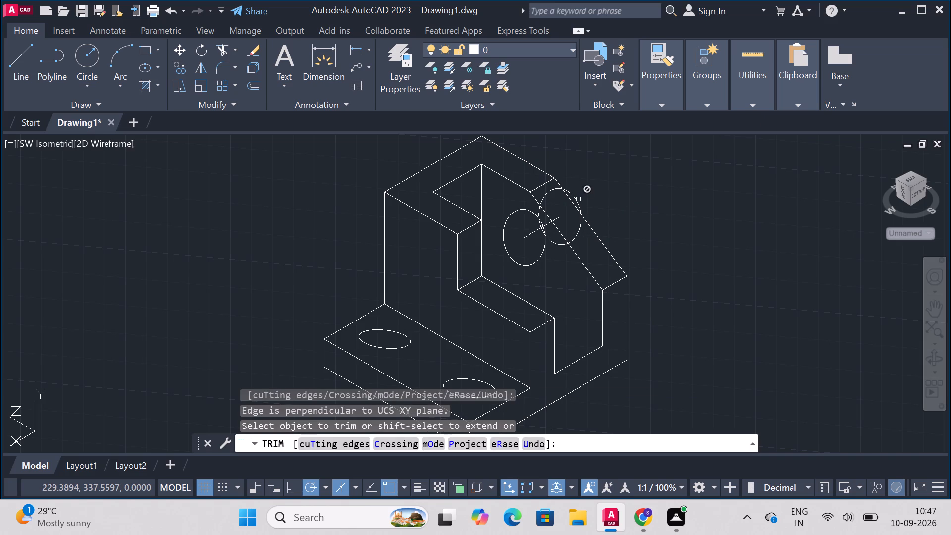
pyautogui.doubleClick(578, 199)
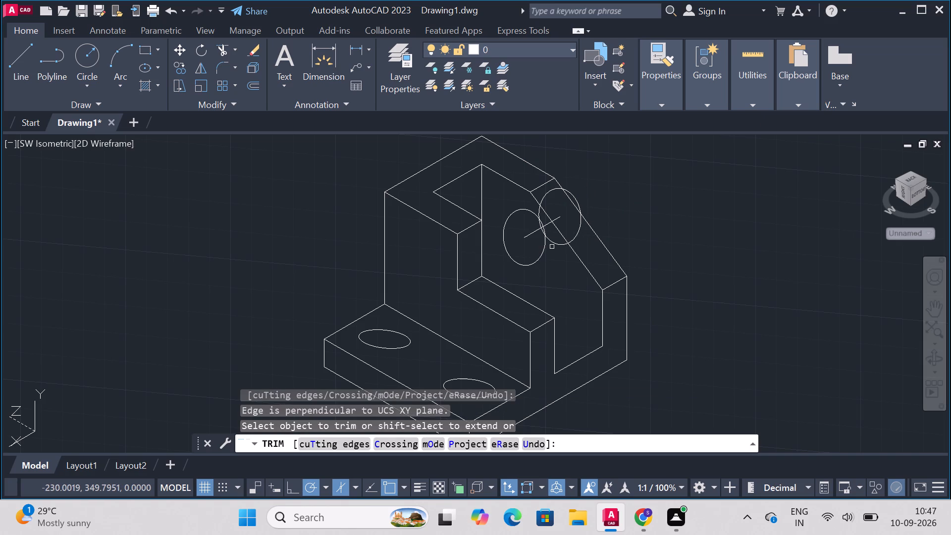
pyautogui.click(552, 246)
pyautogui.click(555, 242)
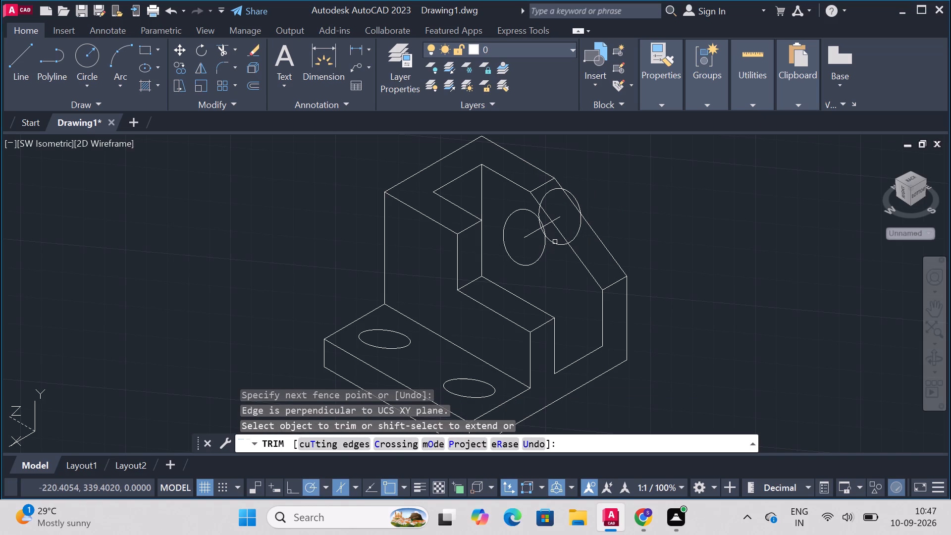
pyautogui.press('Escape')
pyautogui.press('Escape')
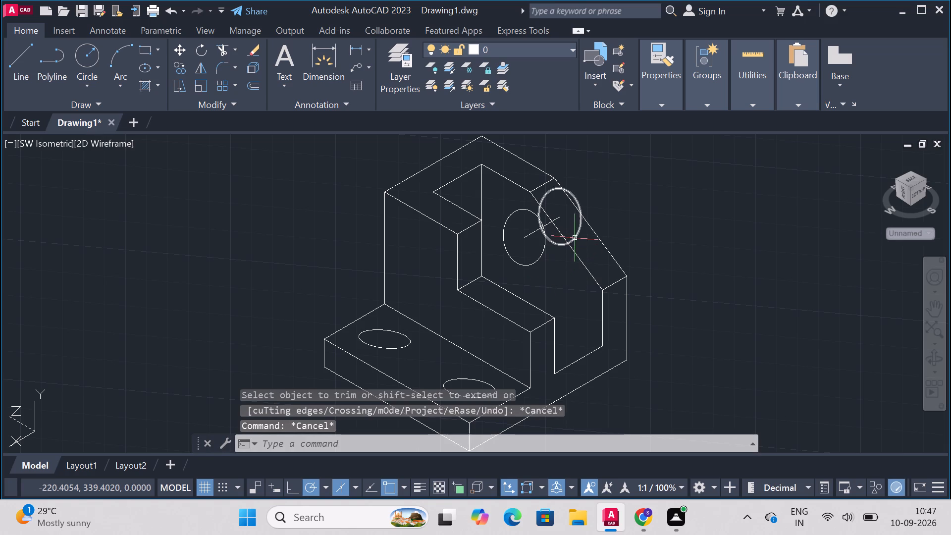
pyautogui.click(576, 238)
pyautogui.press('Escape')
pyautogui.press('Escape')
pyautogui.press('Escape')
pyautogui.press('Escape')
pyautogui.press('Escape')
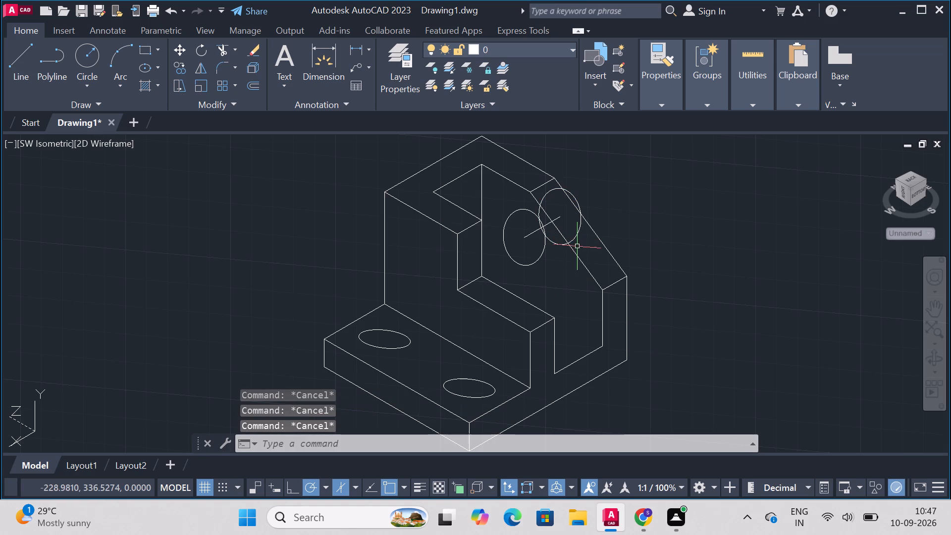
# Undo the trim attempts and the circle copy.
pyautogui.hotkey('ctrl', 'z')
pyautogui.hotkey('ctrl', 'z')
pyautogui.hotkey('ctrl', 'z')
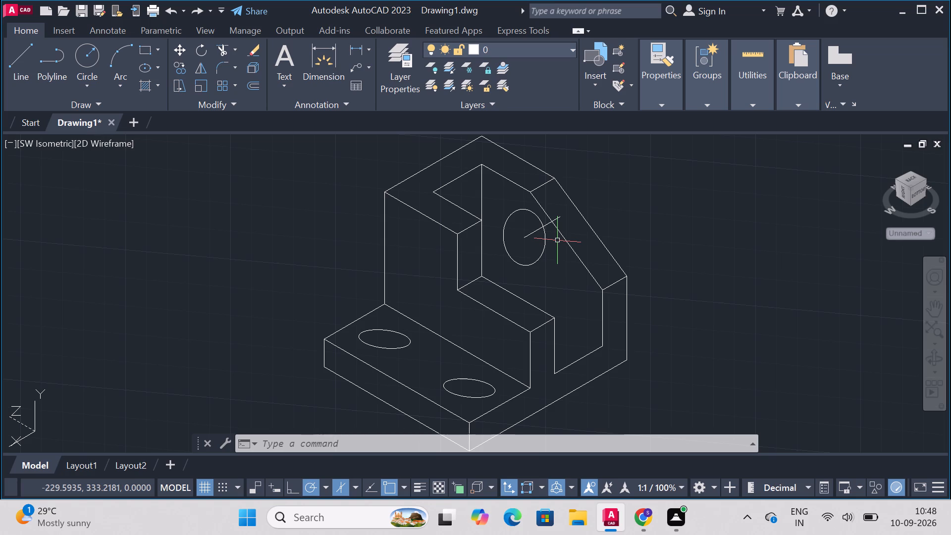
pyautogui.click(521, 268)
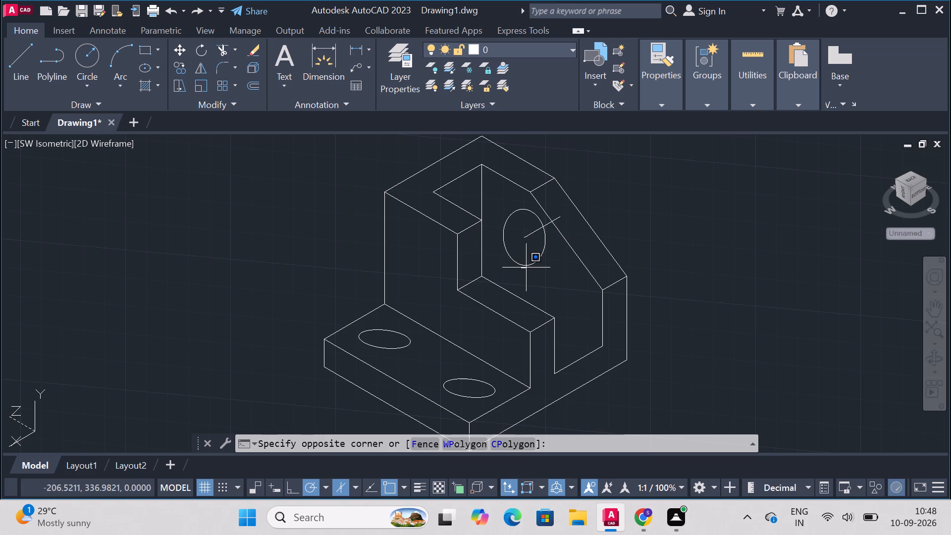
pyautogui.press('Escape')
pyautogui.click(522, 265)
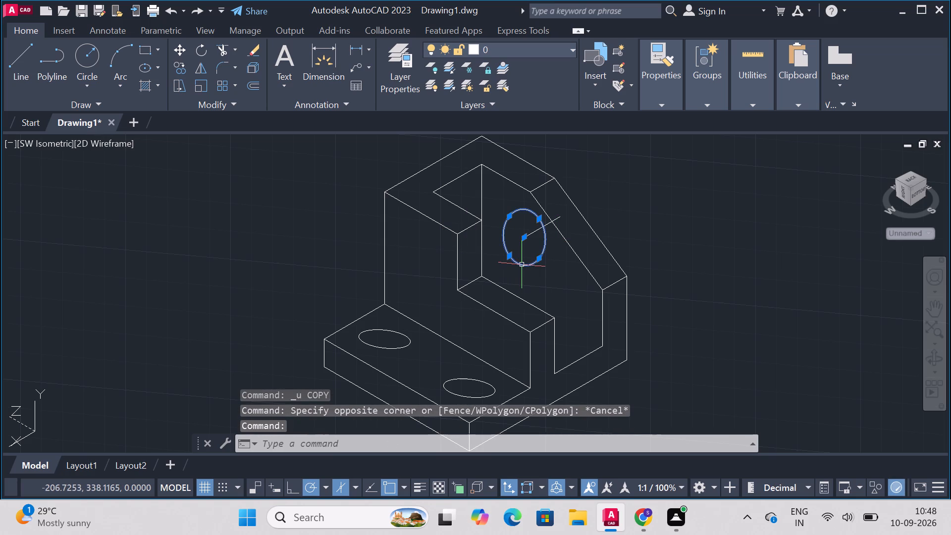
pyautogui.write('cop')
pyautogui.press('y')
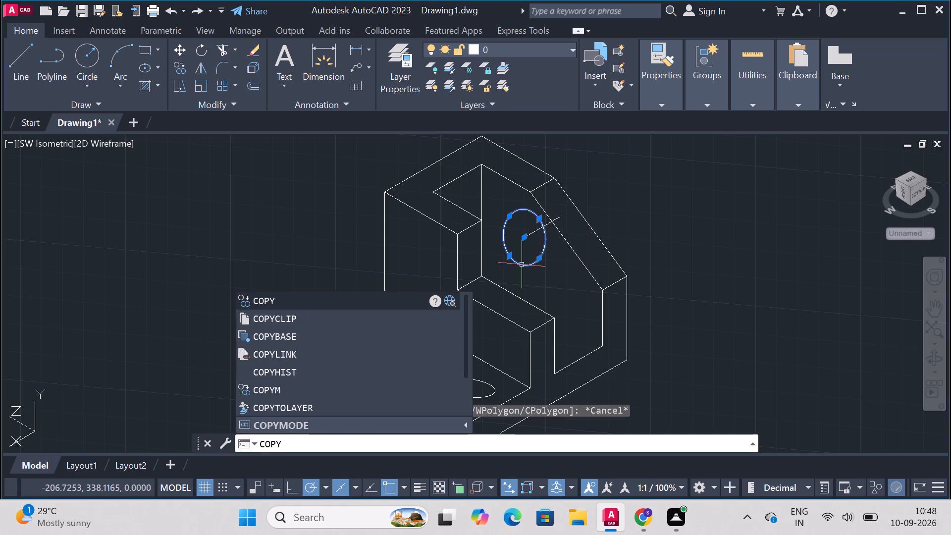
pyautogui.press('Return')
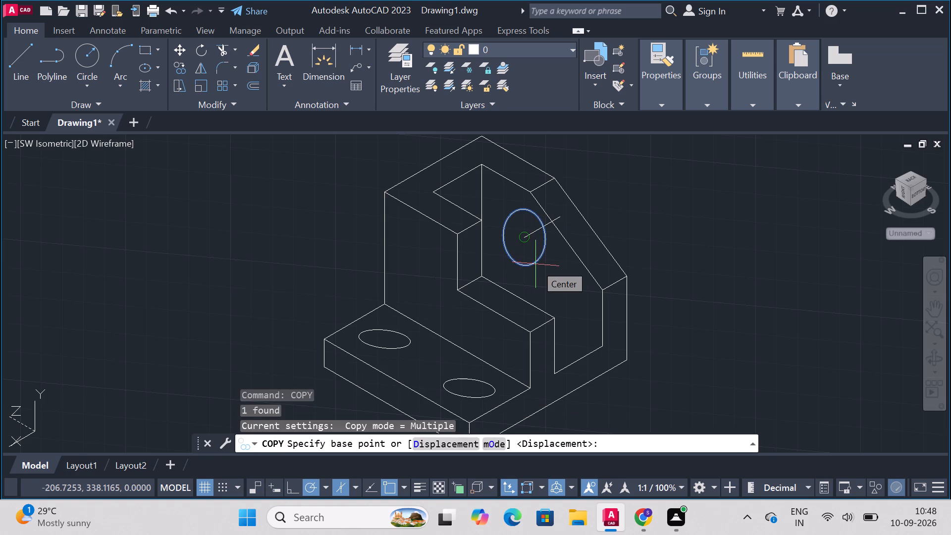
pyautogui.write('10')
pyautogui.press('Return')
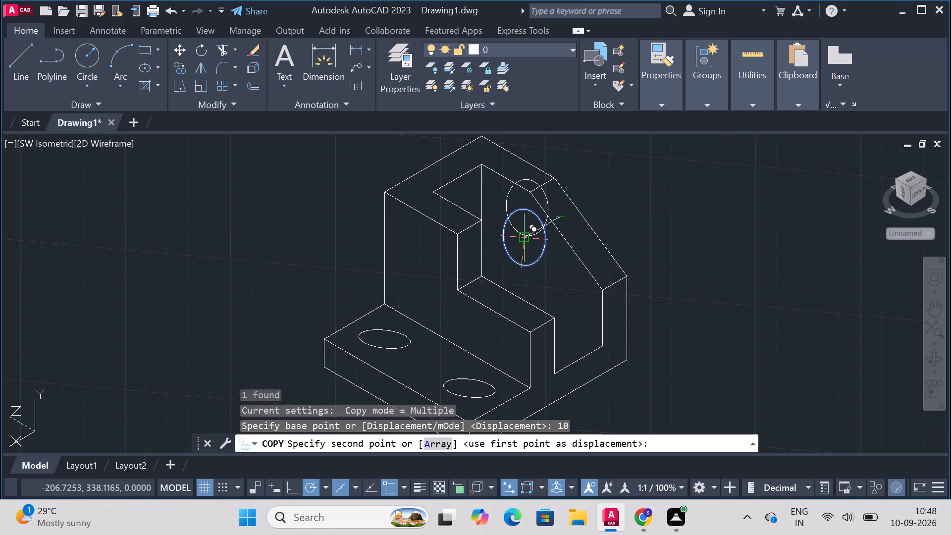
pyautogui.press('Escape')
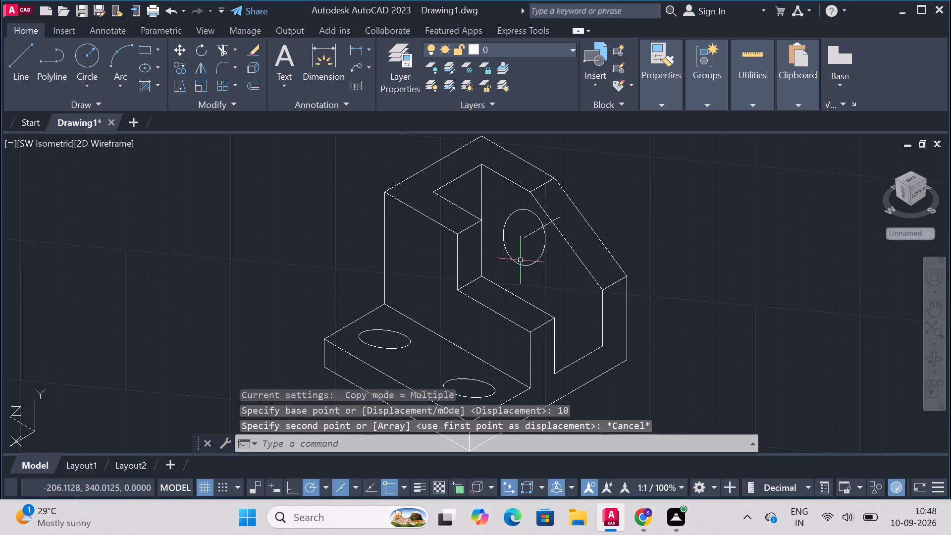
# Copy the upright-face isocircle from its centre by a distance of 10 along the short construction line.
pyautogui.click(536, 262)
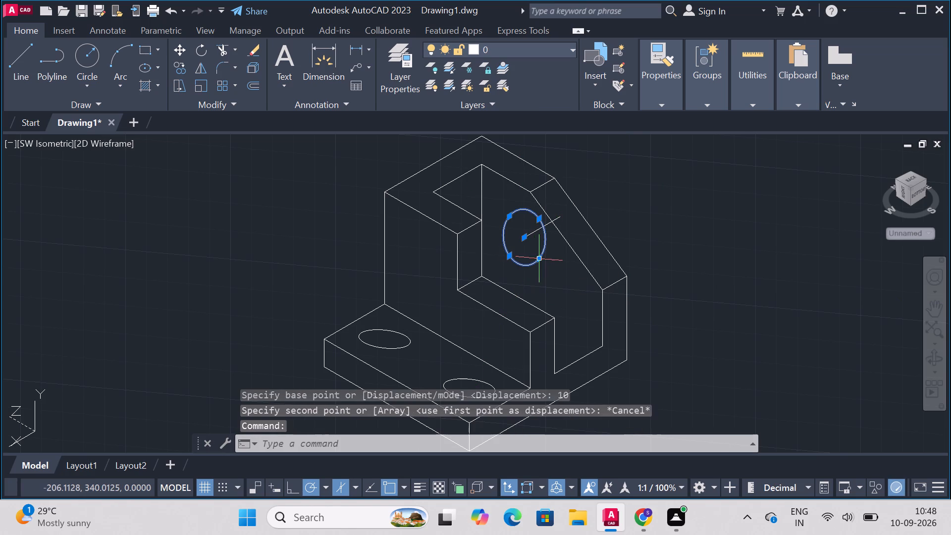
pyautogui.click(525, 247)
pyautogui.press('c')
pyautogui.write('opy')
pyautogui.press('Return')
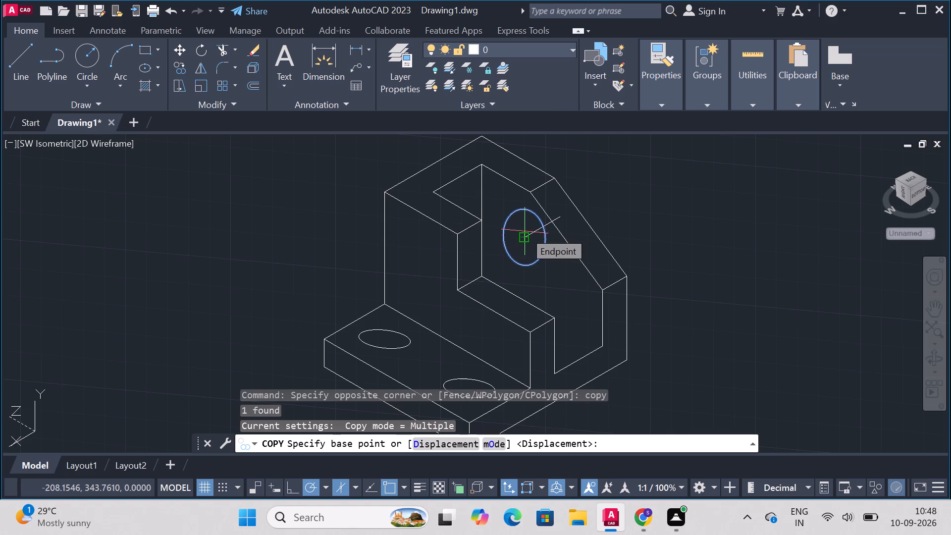
pyautogui.click(525, 231)
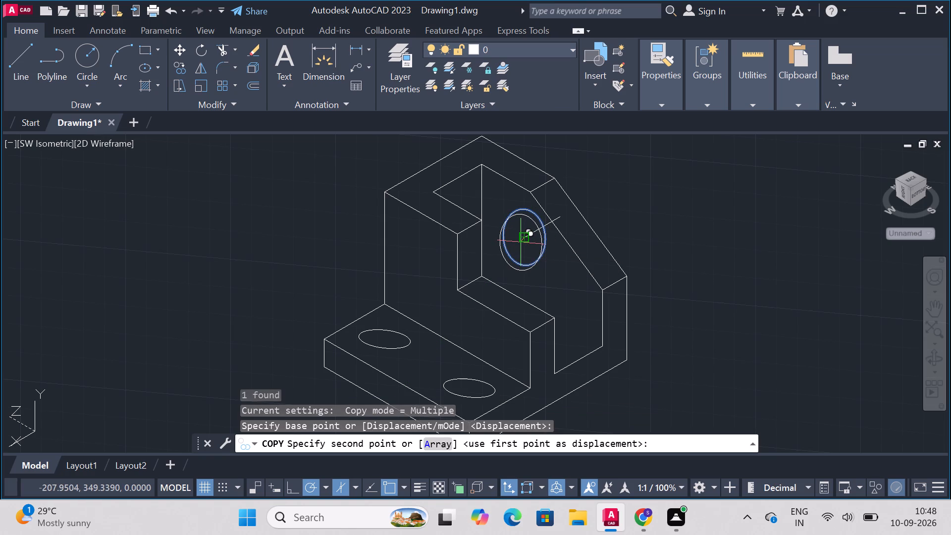
pyautogui.write('10')
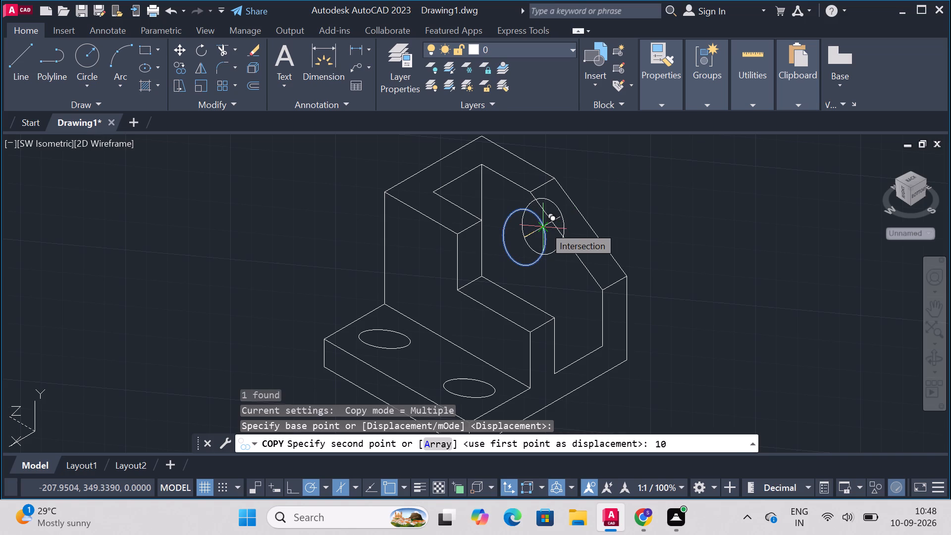
pyautogui.press('Return')
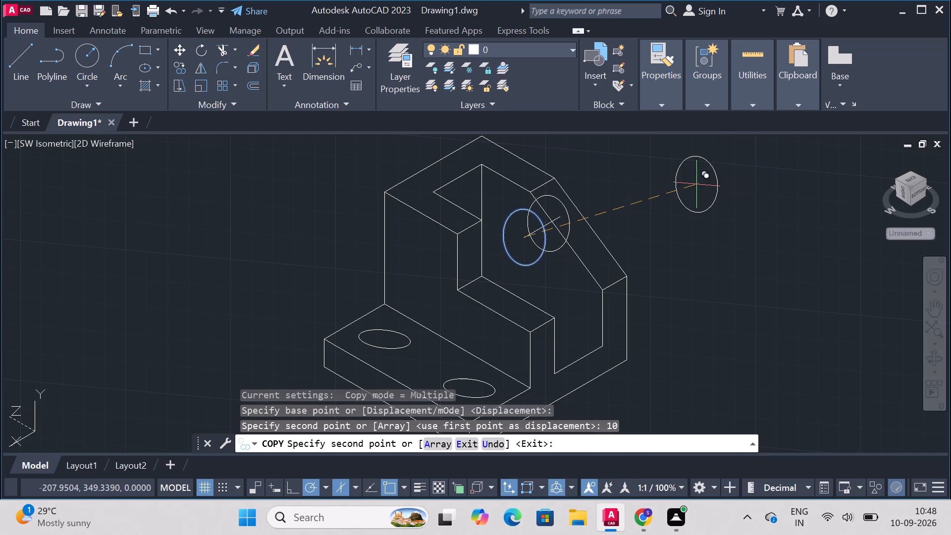
pyautogui.press('Escape')
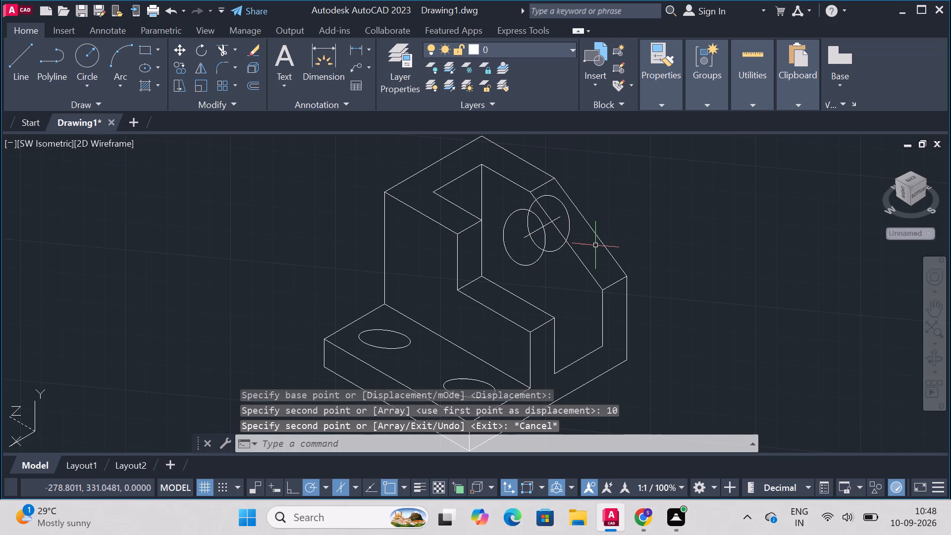
pyautogui.press('Escape')
pyautogui.press('Escape')
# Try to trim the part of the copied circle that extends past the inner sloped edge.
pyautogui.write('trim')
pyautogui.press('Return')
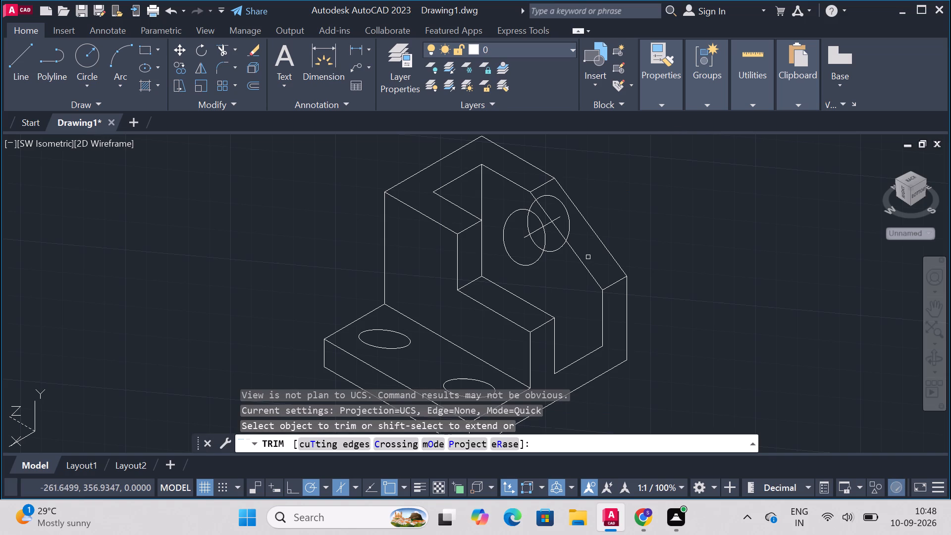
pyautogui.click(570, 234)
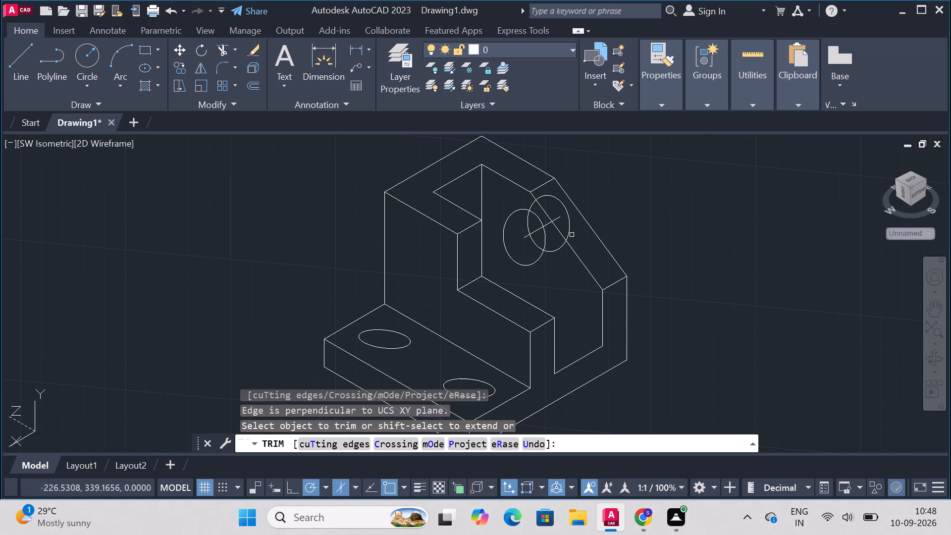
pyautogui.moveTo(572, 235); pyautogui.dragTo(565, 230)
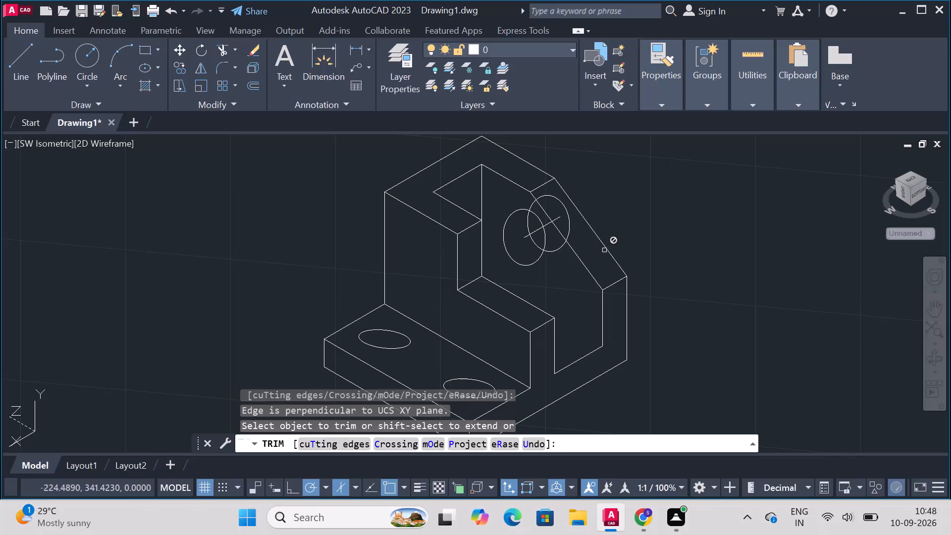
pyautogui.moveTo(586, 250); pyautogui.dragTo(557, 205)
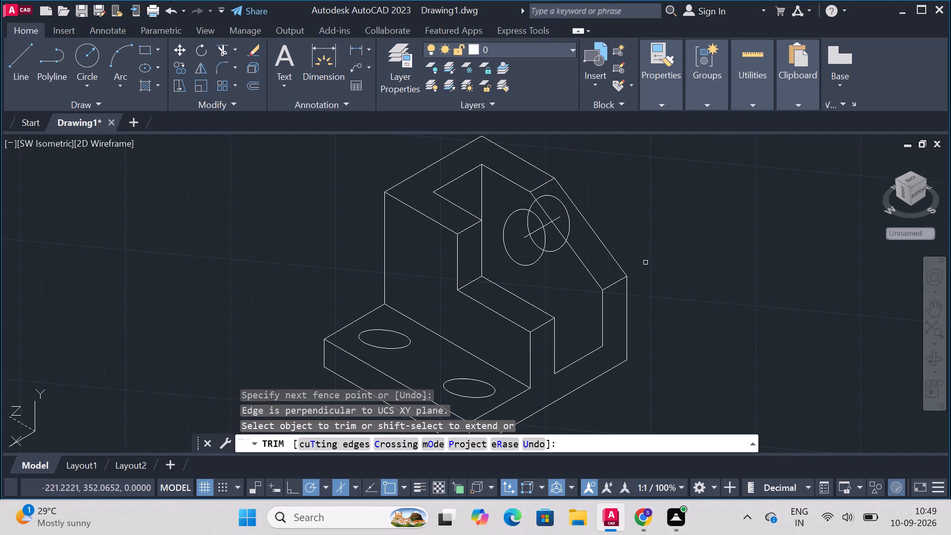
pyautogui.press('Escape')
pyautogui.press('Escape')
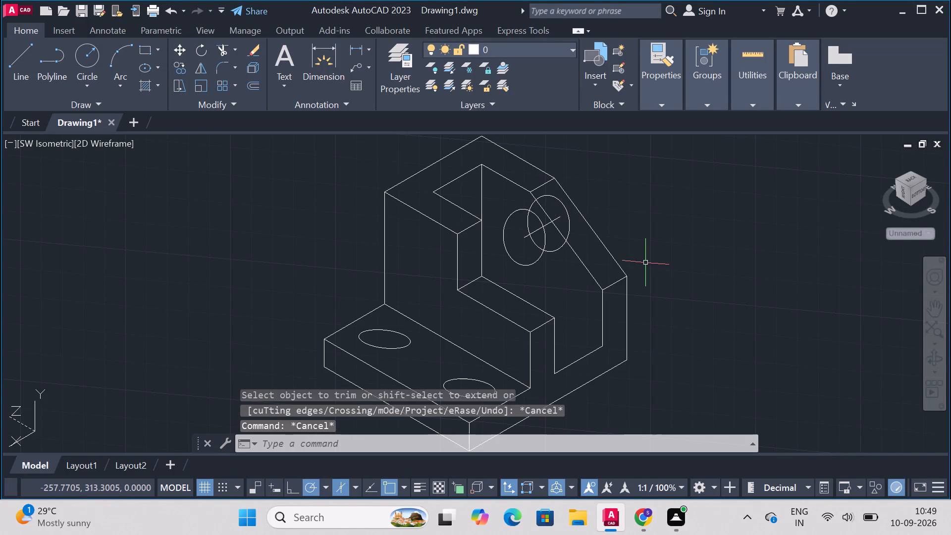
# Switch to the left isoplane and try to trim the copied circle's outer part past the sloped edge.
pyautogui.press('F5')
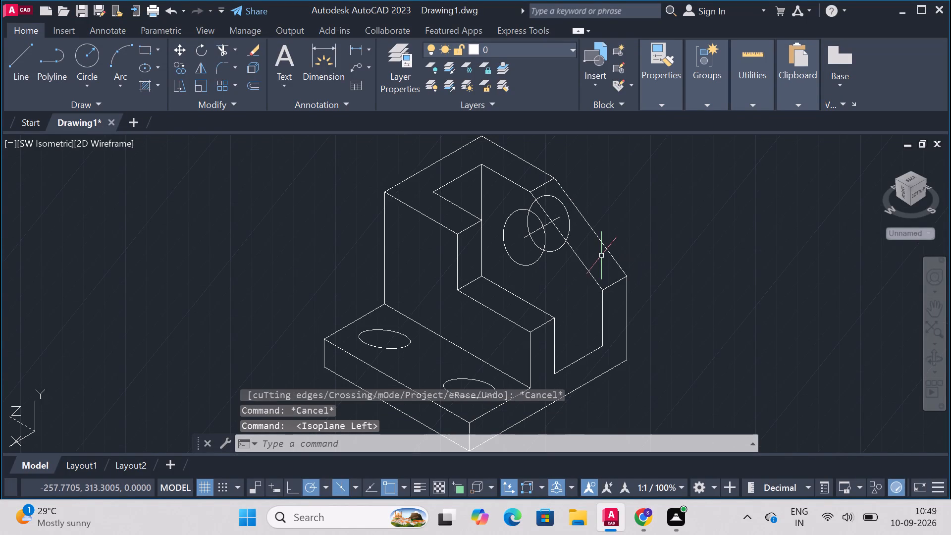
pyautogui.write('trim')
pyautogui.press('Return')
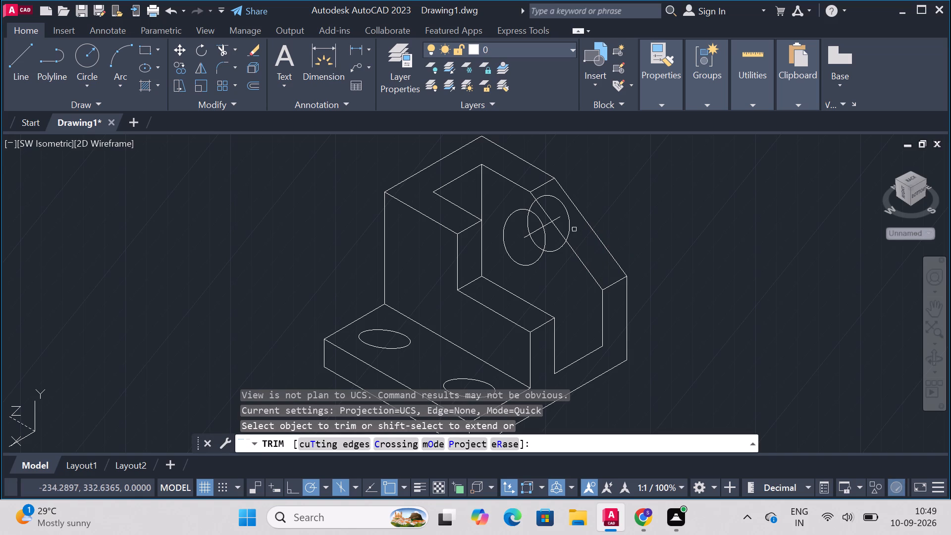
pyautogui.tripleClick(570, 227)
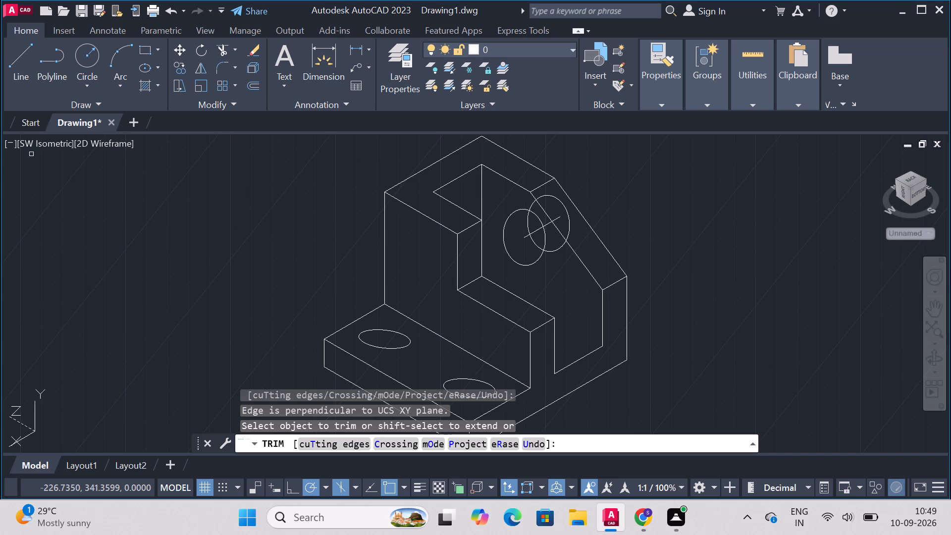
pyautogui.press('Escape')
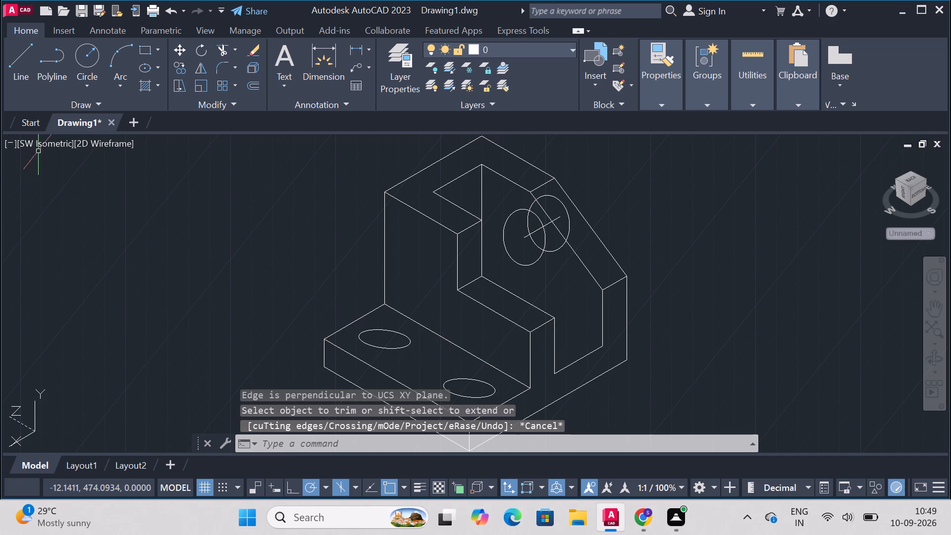
# Switch the view to Front and return it to SW Isometric.
pyautogui.click(45, 139)
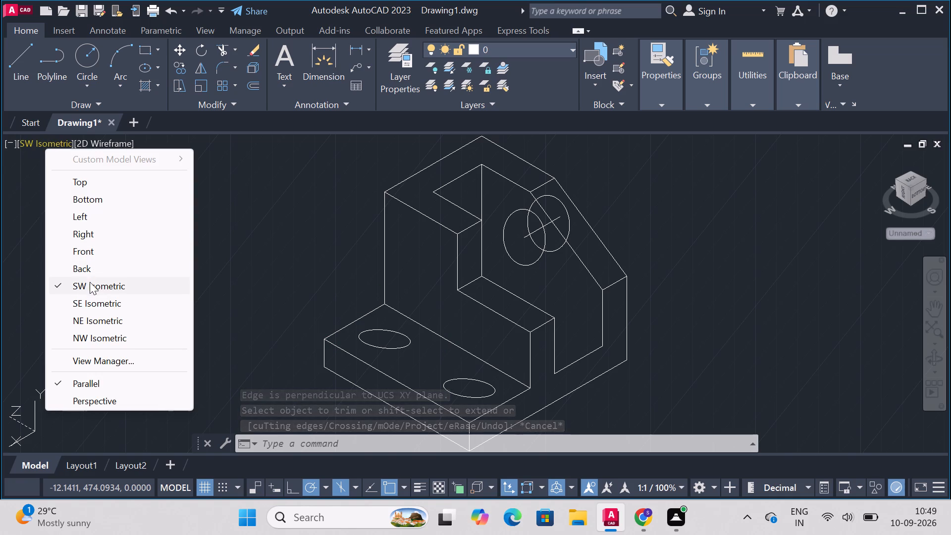
pyautogui.click(87, 256)
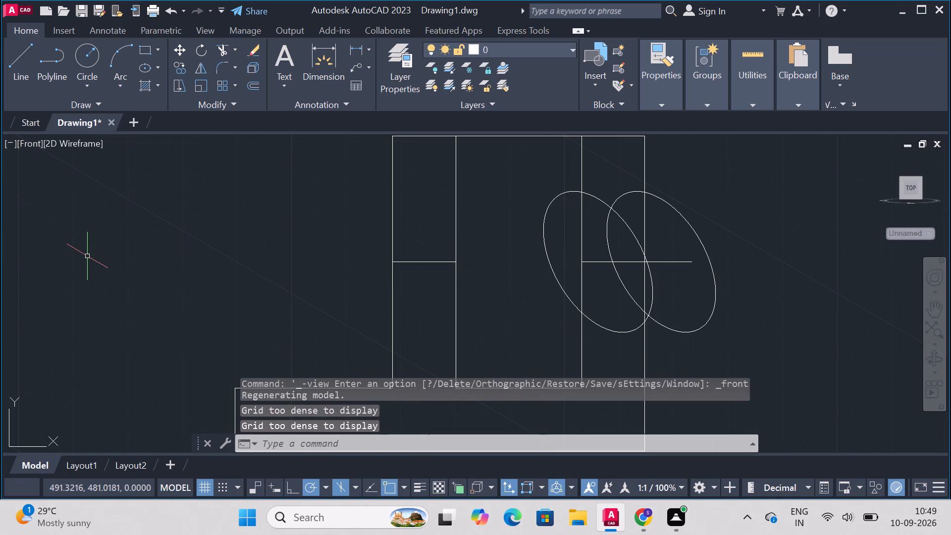
pyautogui.click(38, 149)
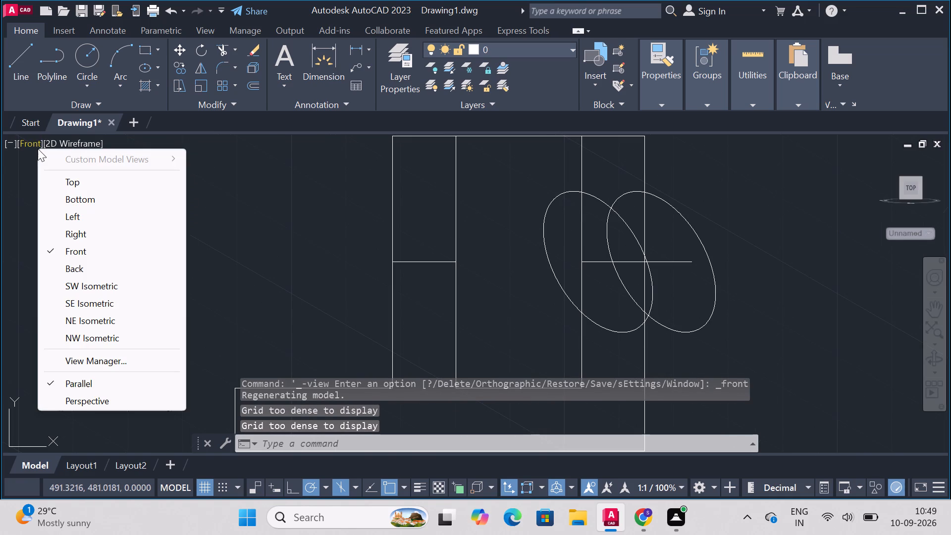
pyautogui.click(94, 278)
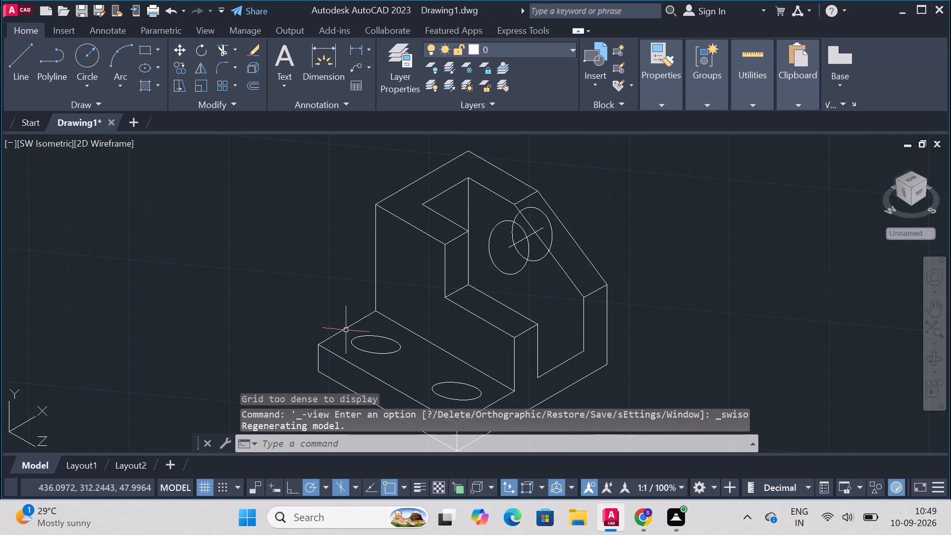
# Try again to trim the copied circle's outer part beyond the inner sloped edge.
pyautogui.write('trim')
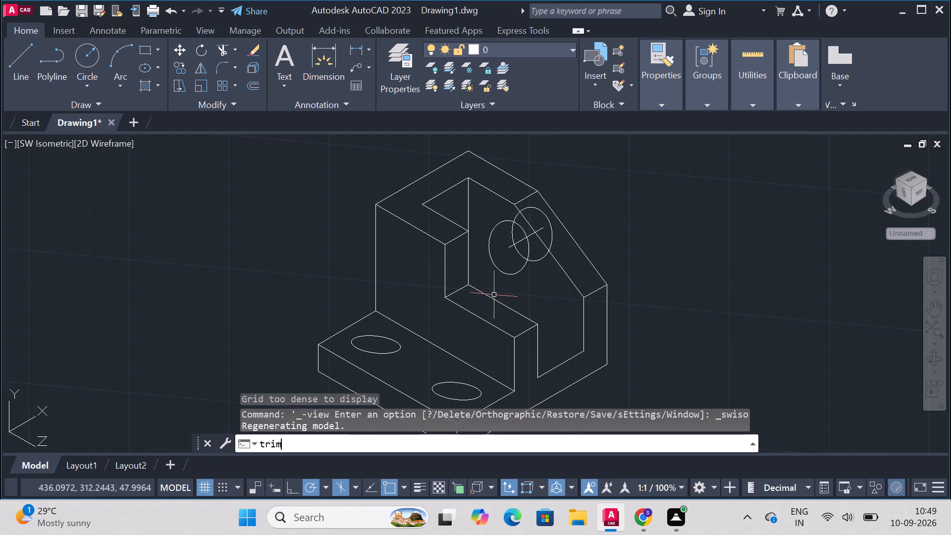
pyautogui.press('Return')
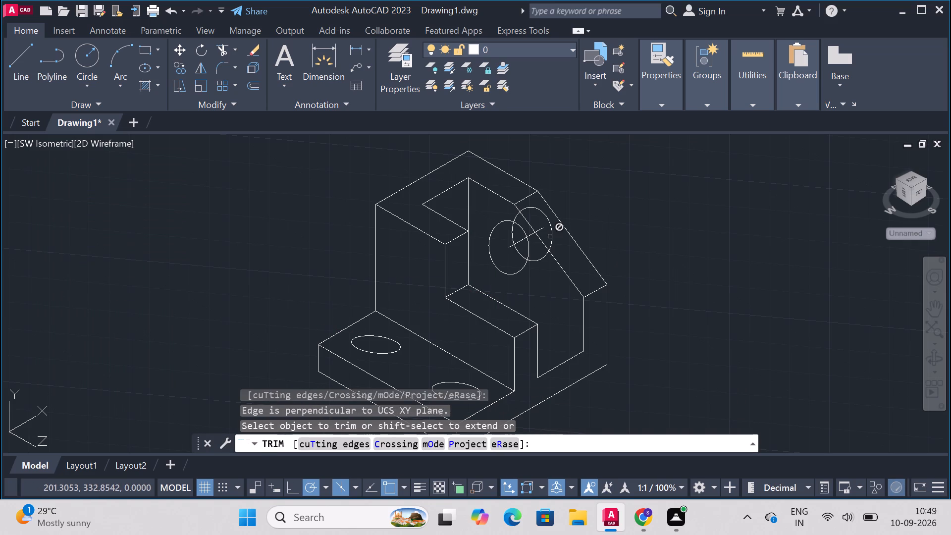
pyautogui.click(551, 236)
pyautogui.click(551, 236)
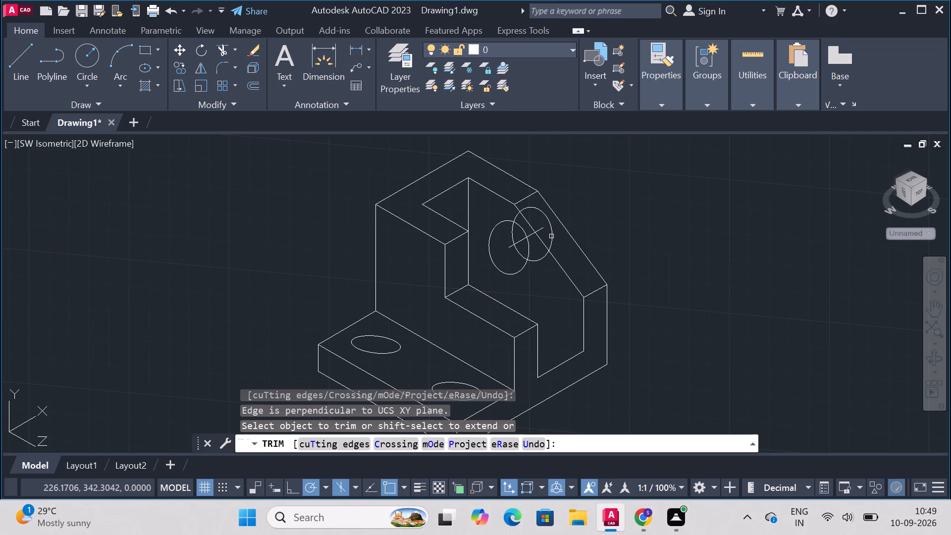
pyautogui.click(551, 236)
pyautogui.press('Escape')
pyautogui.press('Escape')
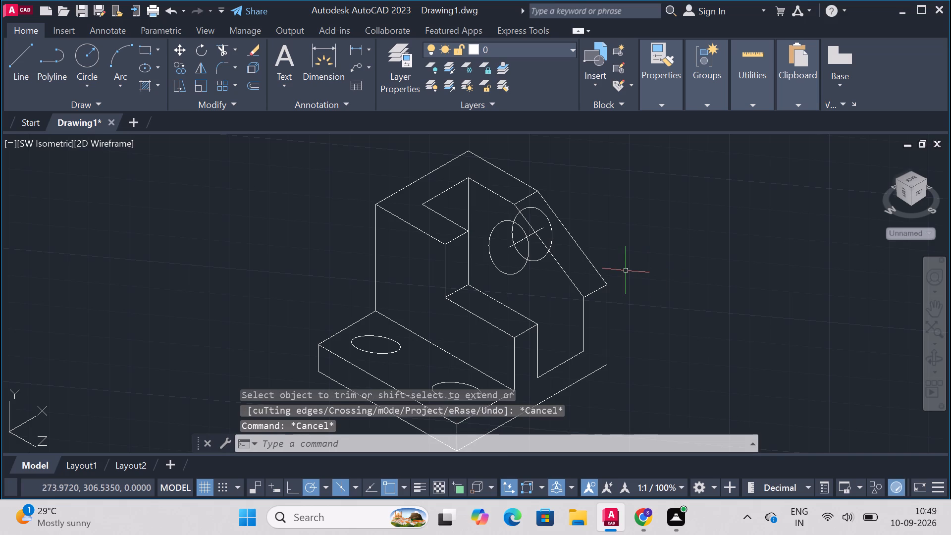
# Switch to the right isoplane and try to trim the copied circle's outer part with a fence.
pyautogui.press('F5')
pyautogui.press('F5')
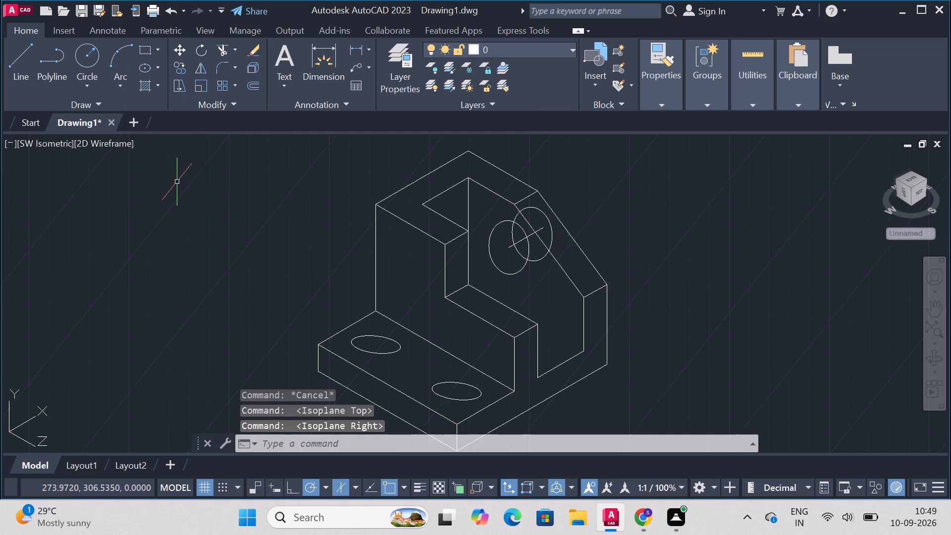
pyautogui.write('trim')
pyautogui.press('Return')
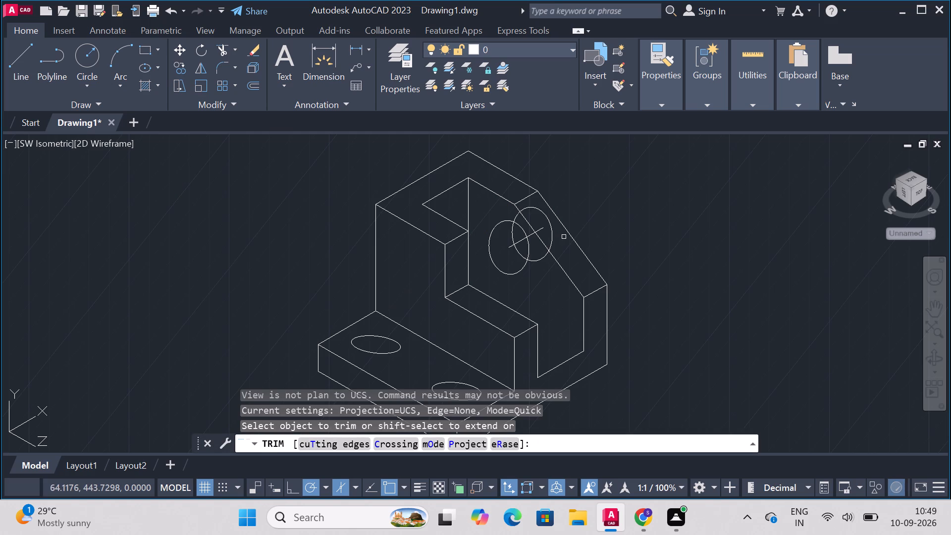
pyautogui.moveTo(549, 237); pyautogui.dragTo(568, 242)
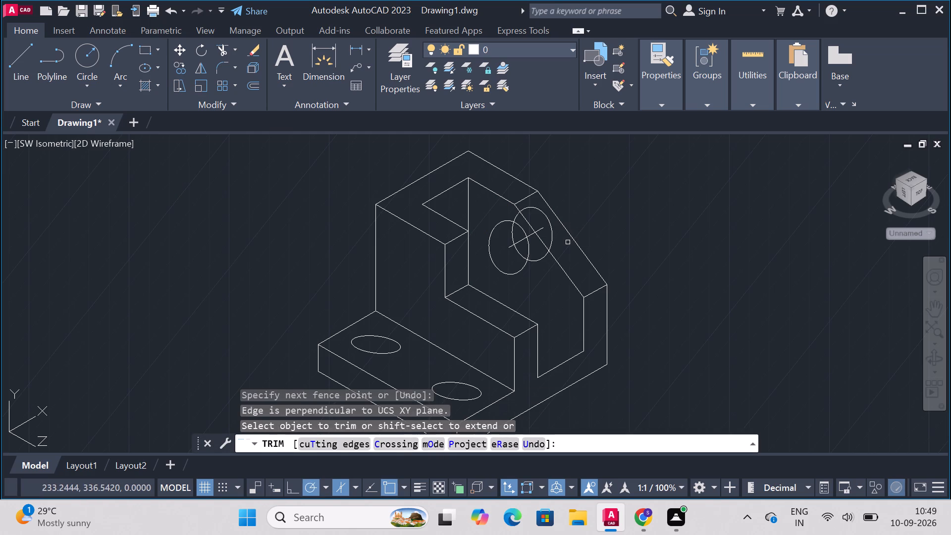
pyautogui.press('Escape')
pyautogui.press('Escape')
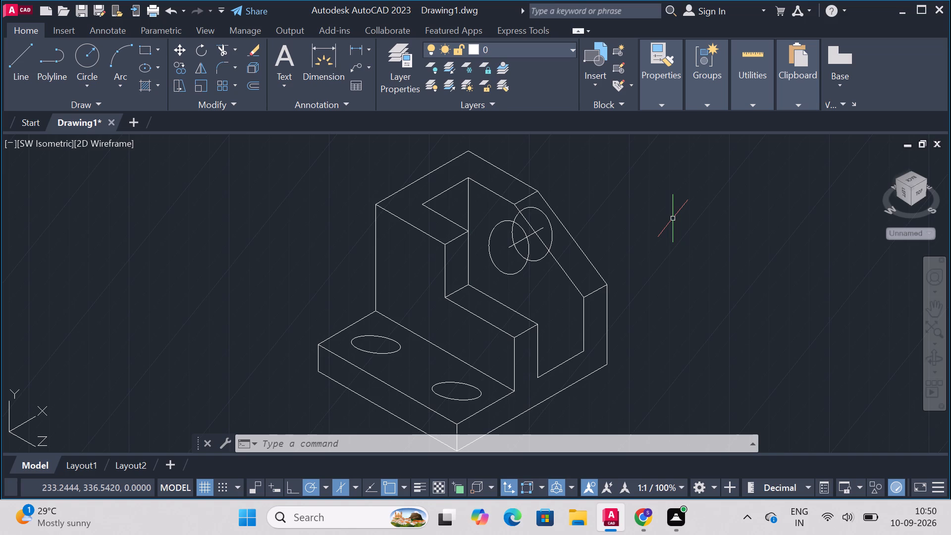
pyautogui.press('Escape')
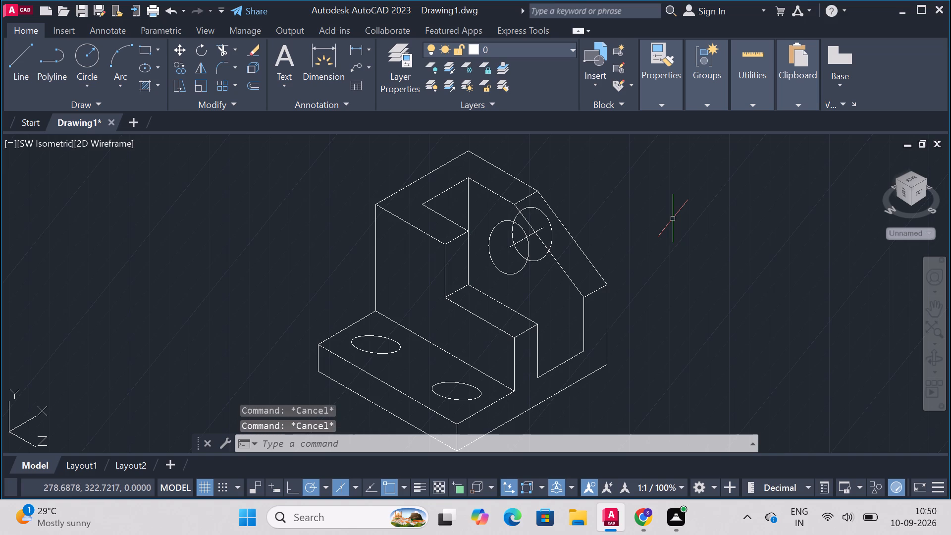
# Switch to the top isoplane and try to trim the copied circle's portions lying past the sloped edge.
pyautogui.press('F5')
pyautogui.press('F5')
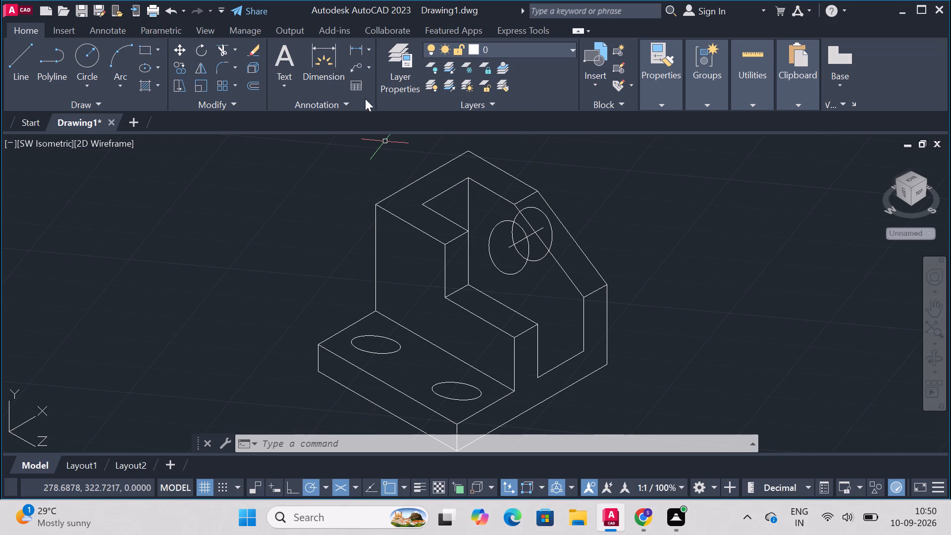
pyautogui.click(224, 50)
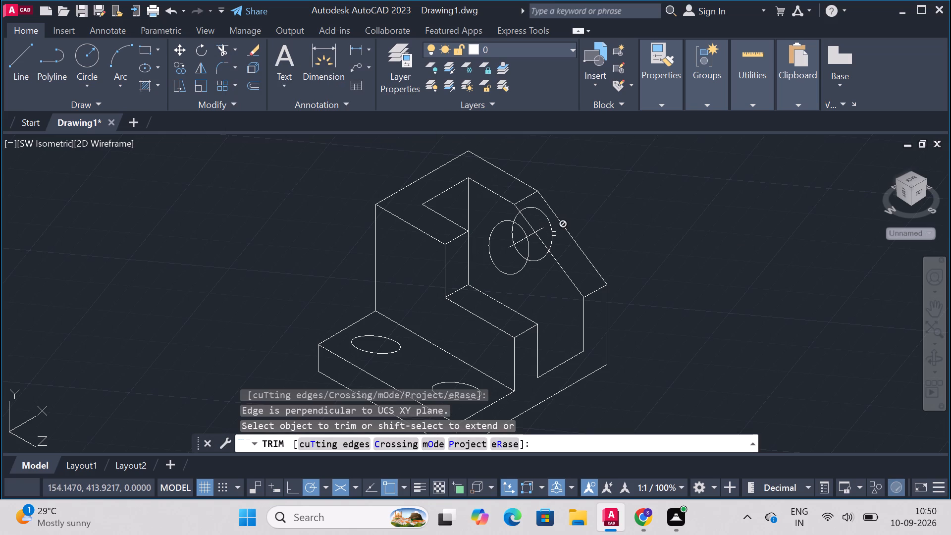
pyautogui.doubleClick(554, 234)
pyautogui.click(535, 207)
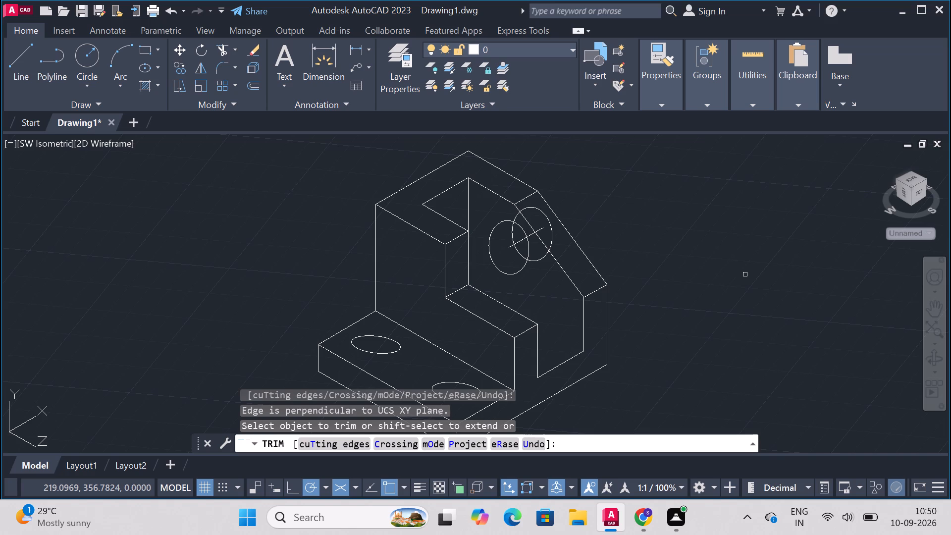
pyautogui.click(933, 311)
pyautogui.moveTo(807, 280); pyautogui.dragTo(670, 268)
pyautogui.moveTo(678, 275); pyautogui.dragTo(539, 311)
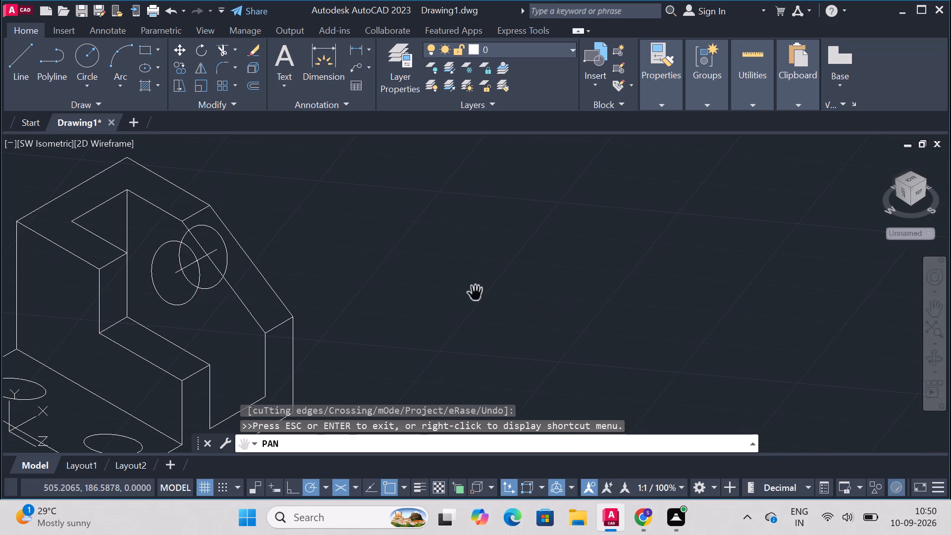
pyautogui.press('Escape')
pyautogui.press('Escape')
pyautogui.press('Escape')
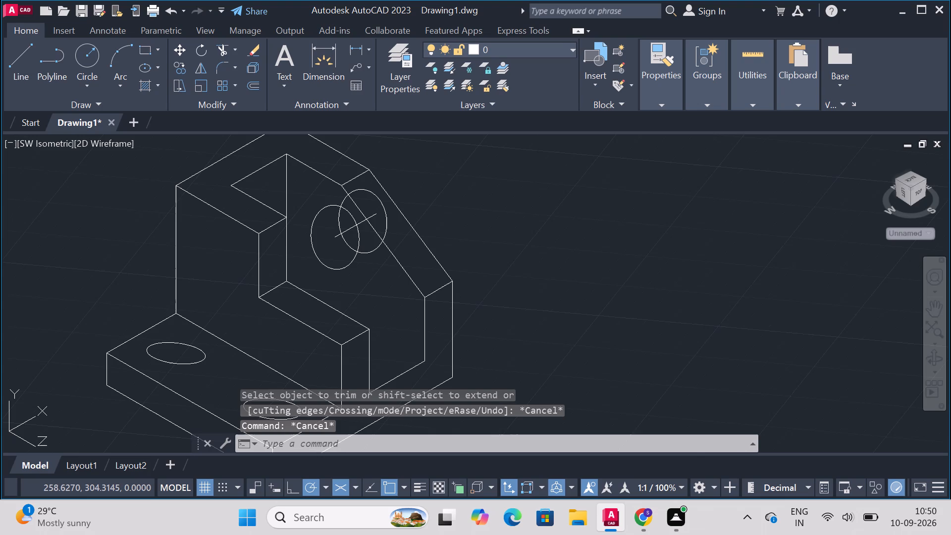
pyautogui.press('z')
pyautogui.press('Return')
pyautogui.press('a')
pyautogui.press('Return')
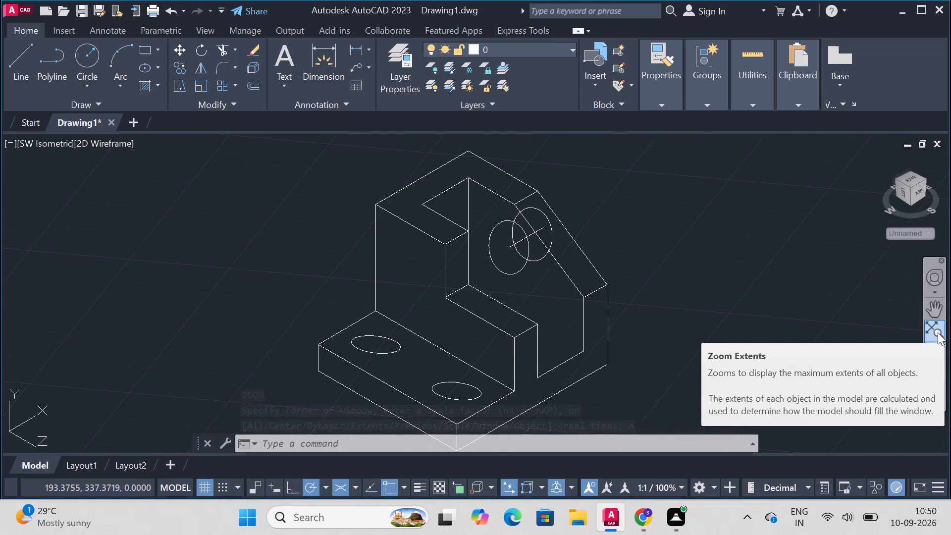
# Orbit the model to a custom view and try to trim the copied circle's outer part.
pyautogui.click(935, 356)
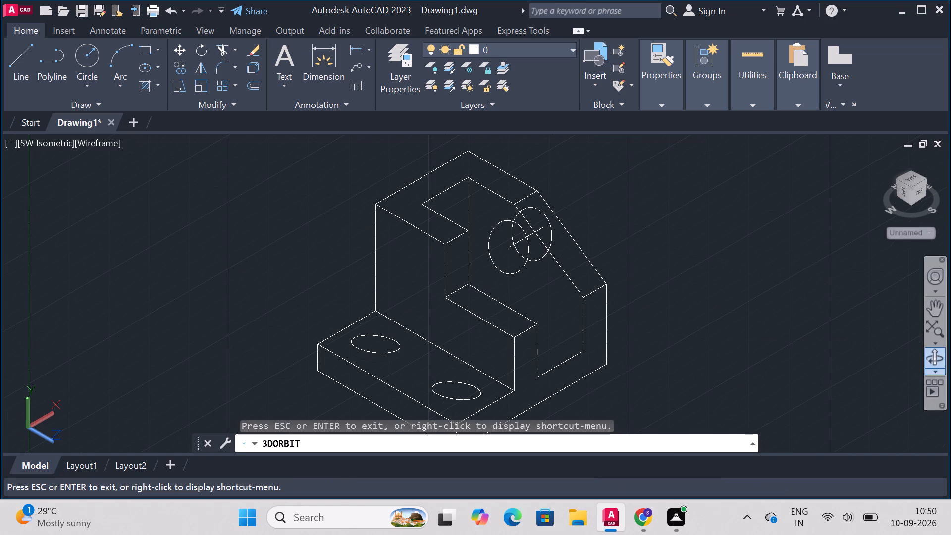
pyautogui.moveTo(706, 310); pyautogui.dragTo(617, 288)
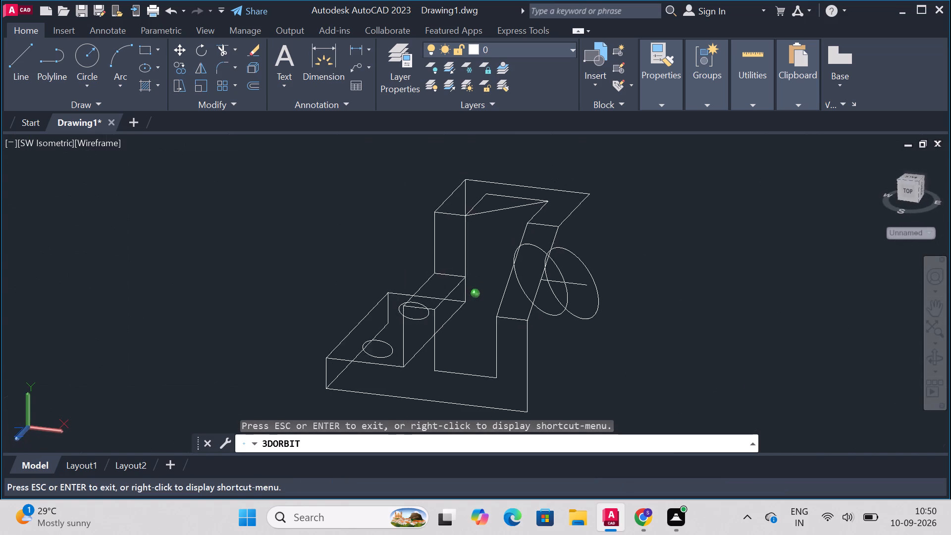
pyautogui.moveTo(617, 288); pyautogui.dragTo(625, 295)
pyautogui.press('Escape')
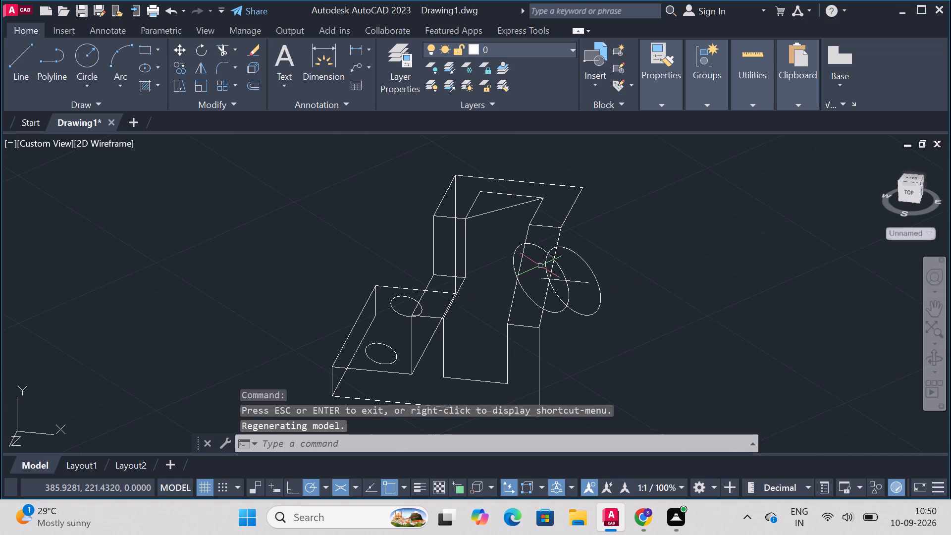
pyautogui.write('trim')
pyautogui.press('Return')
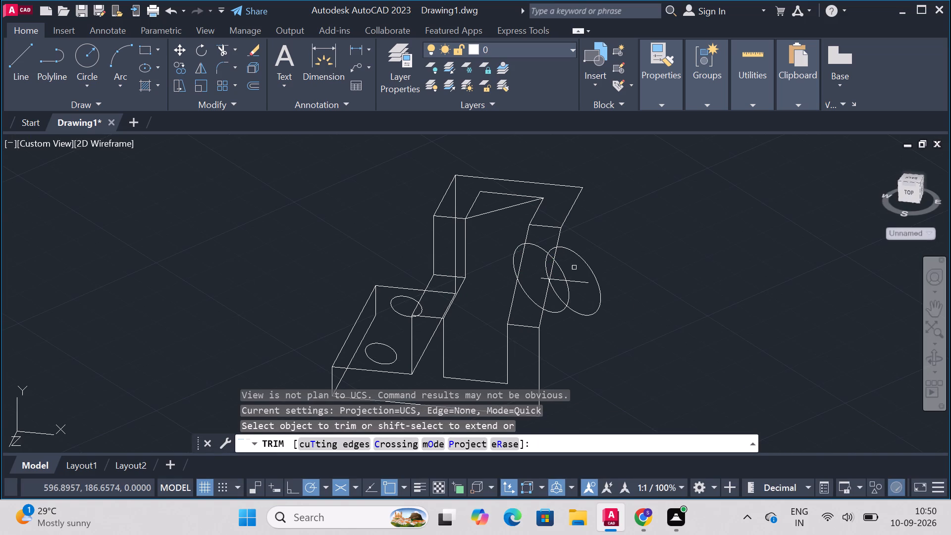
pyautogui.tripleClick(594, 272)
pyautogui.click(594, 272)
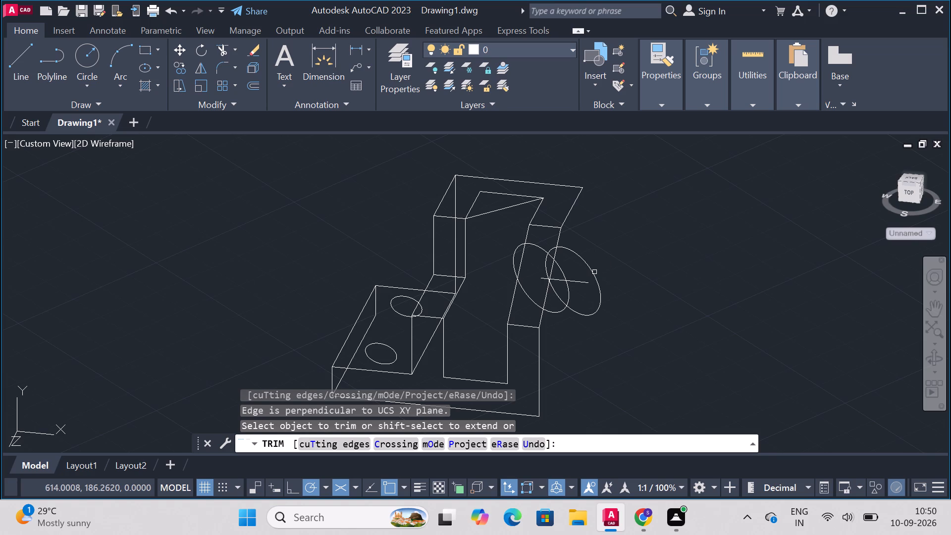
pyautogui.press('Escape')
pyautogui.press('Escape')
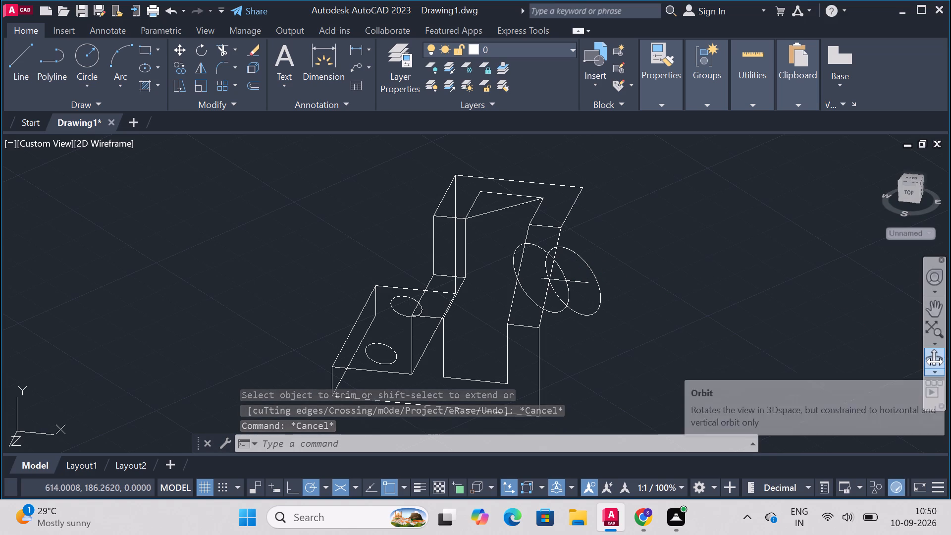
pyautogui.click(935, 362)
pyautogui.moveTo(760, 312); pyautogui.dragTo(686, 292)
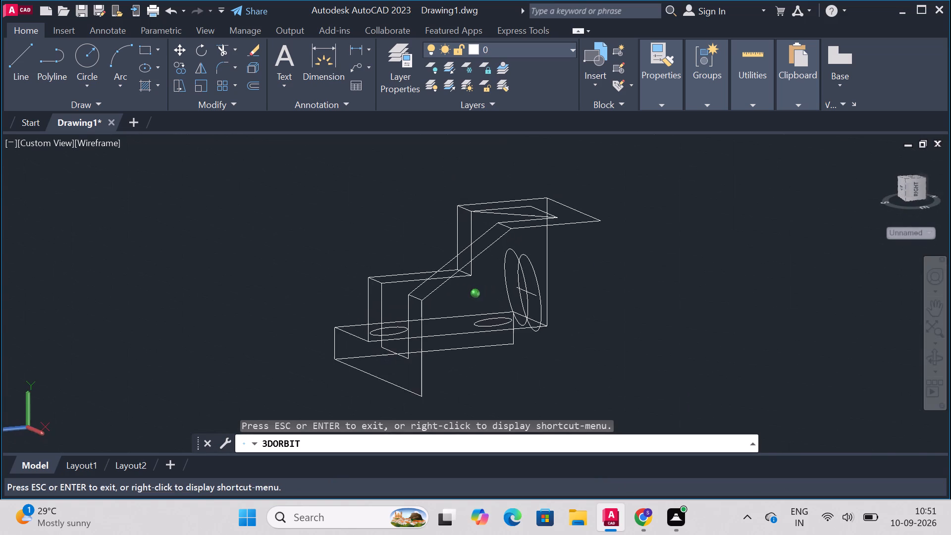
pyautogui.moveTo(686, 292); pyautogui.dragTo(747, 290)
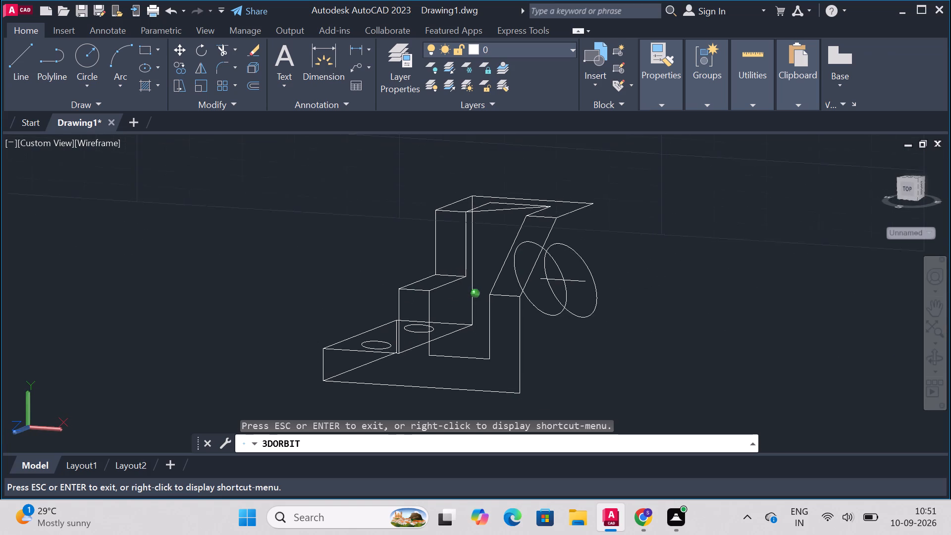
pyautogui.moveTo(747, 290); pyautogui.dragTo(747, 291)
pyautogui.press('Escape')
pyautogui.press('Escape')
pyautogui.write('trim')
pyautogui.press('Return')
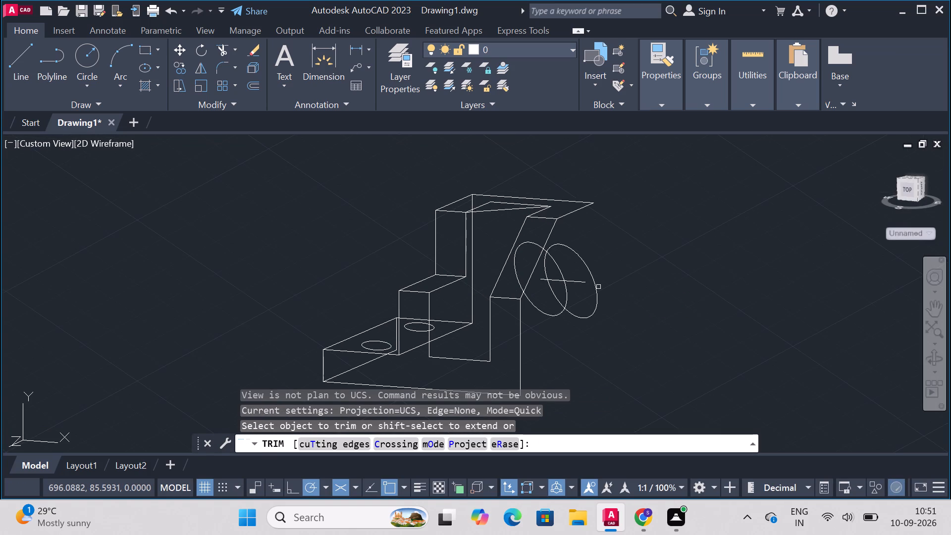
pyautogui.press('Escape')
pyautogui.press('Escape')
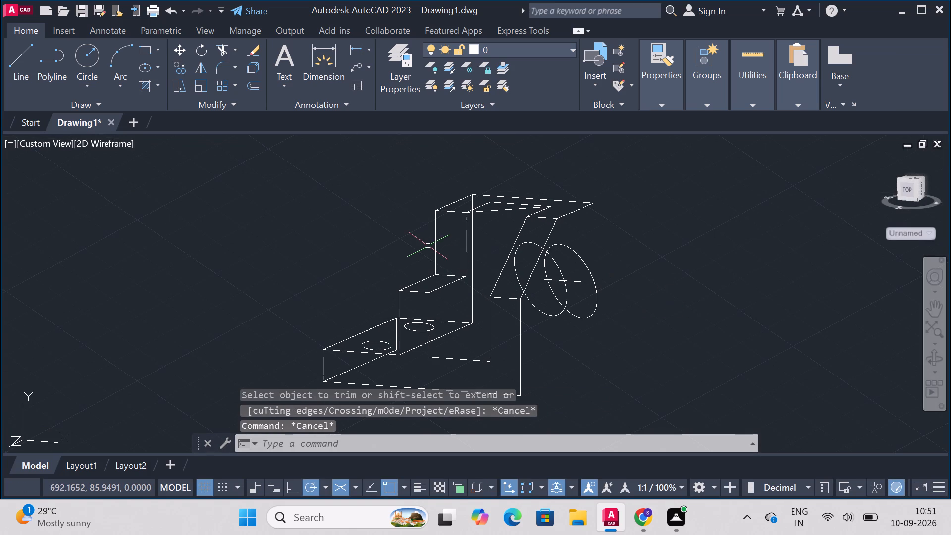
# Orbit the model back around and restore the SW Isometric view.
pyautogui.click(934, 359)
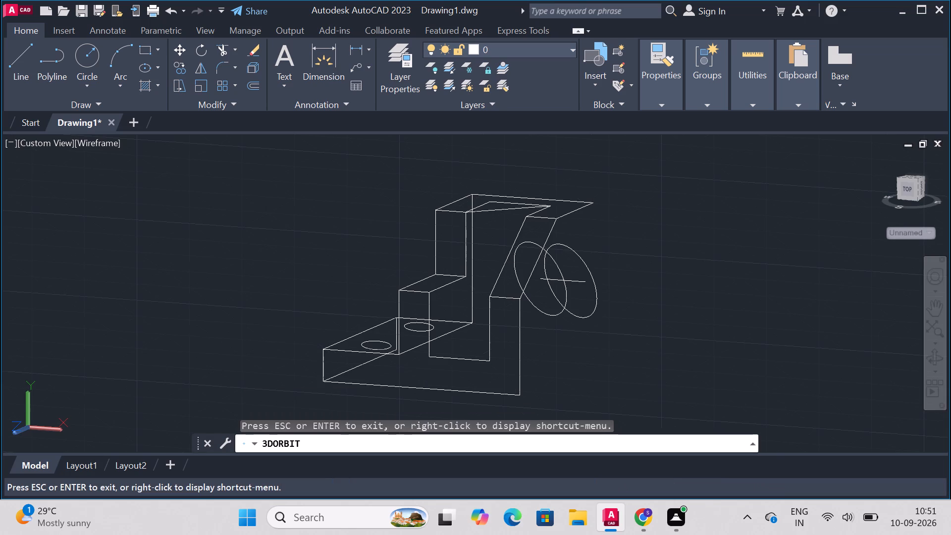
pyautogui.moveTo(474, 281); pyautogui.dragTo(586, 297)
pyautogui.click(586, 297)
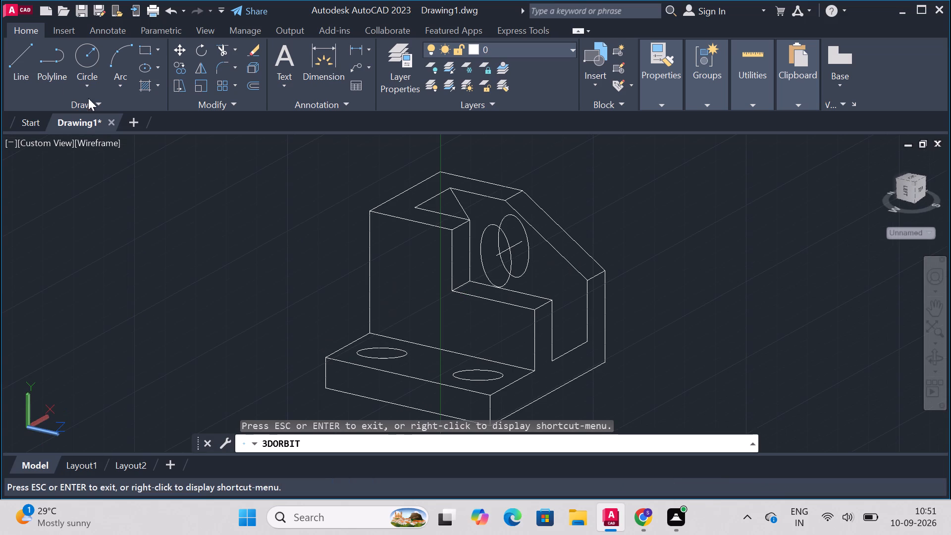
pyautogui.press('Escape')
pyautogui.press('Escape')
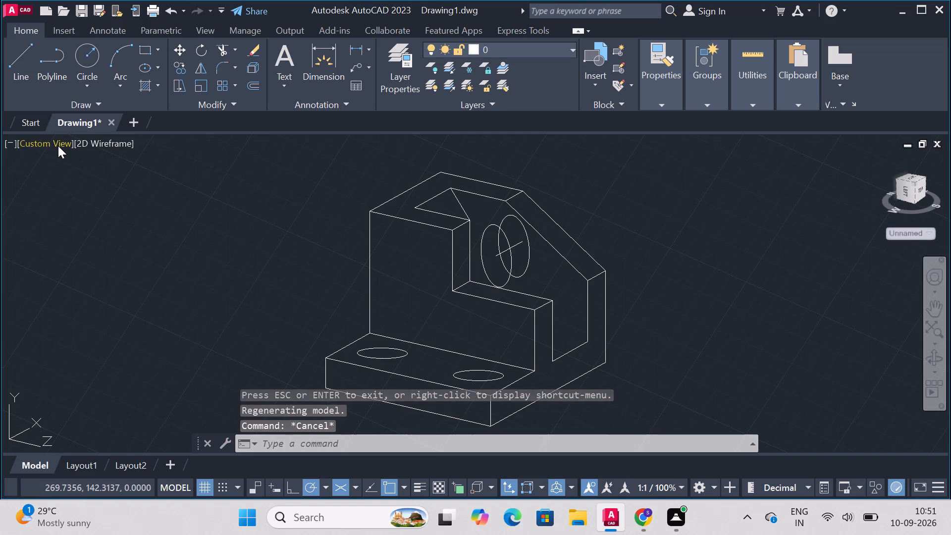
pyautogui.click(56, 144)
pyautogui.click(108, 287)
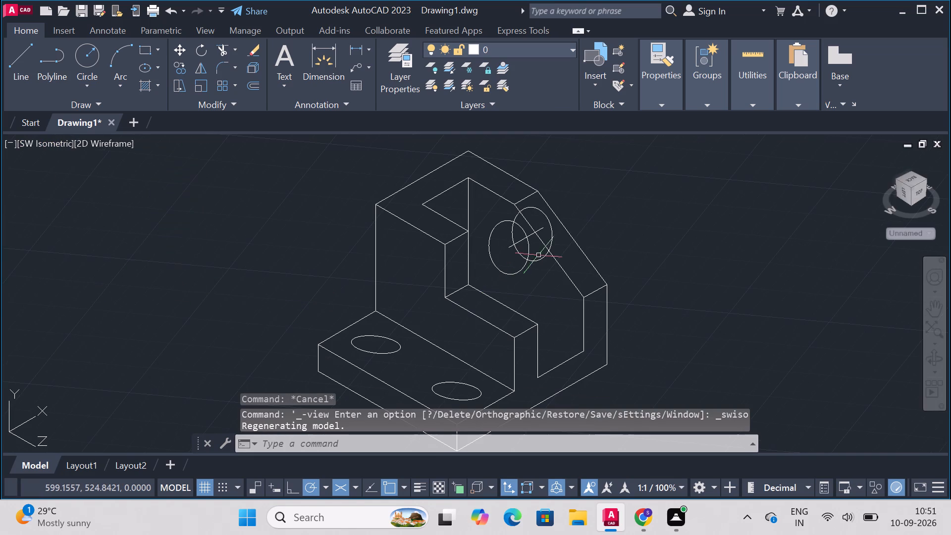
# Delete the copied circle that crosses the inner sloped edge.
pyautogui.click(551, 233)
pyautogui.press('Delete')
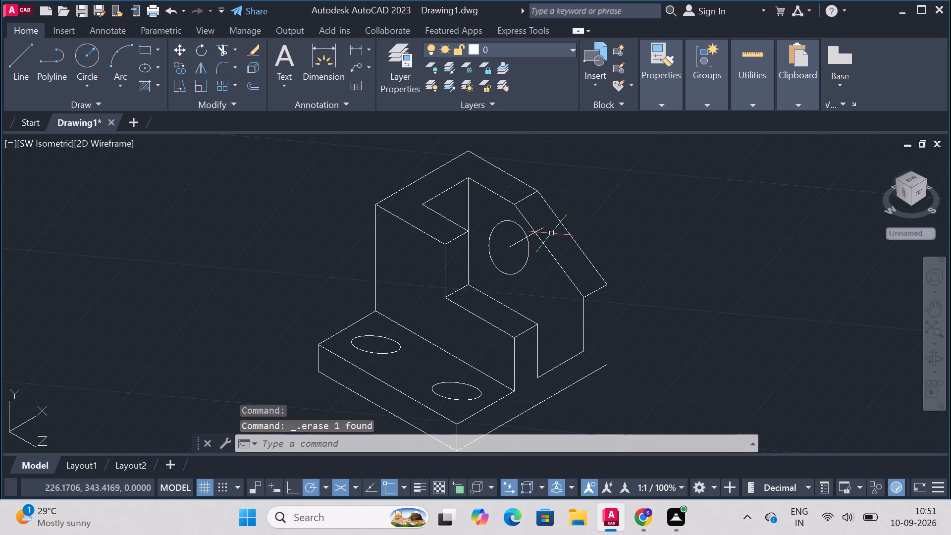
pyautogui.press('Escape')
pyautogui.press('Escape')
pyautogui.press('Escape')
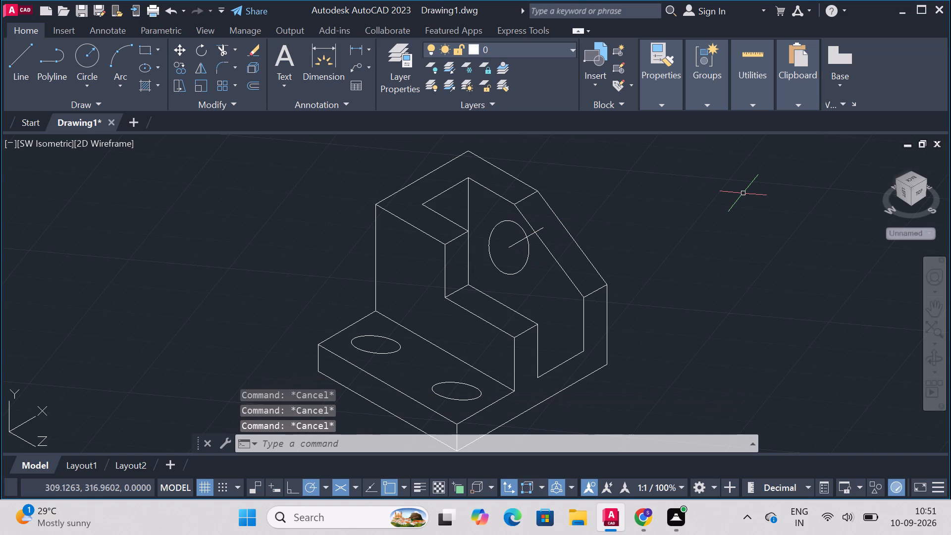
# Draw a radius 10 isocircle in the left isoplane, in the empty space beside the part.
pyautogui.write('el')
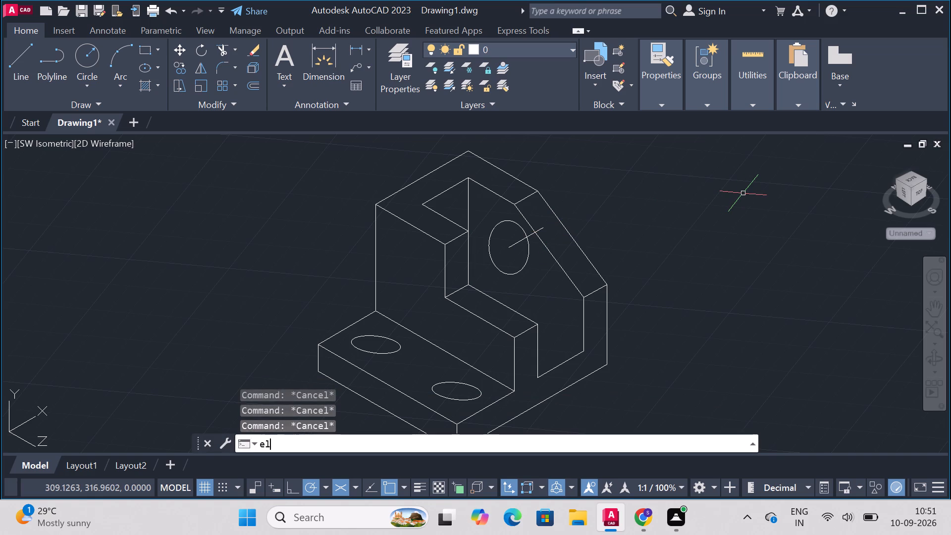
pyautogui.press('Return')
pyautogui.write('iso')
pyautogui.press('Return')
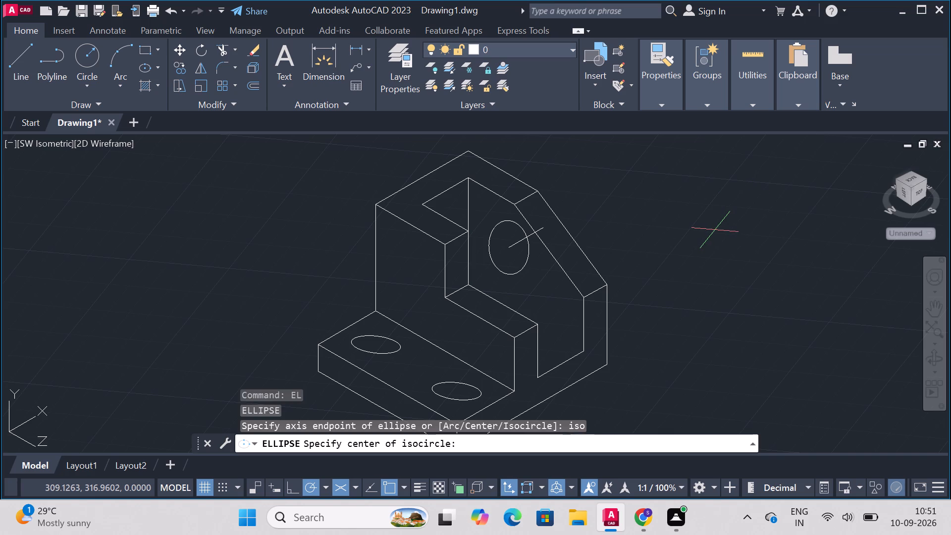
pyautogui.click(715, 217)
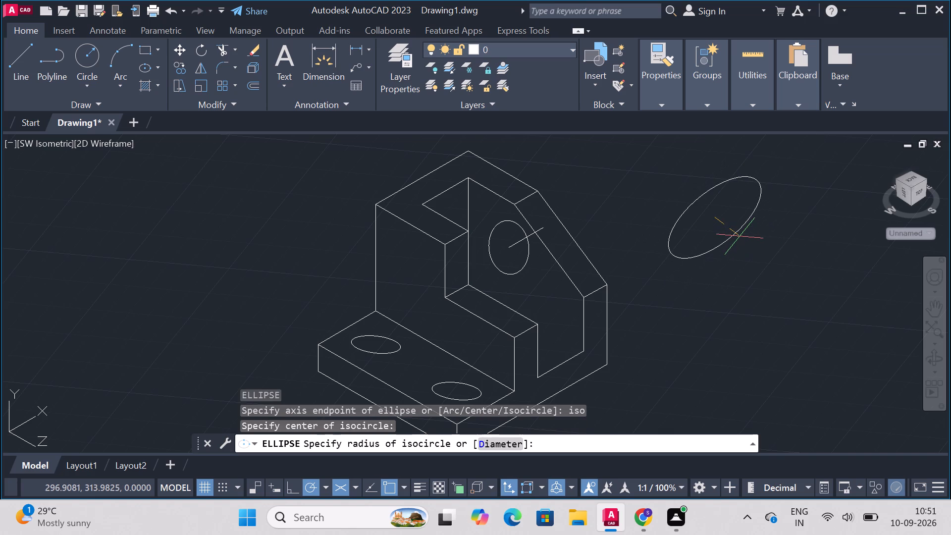
pyautogui.press('F5')
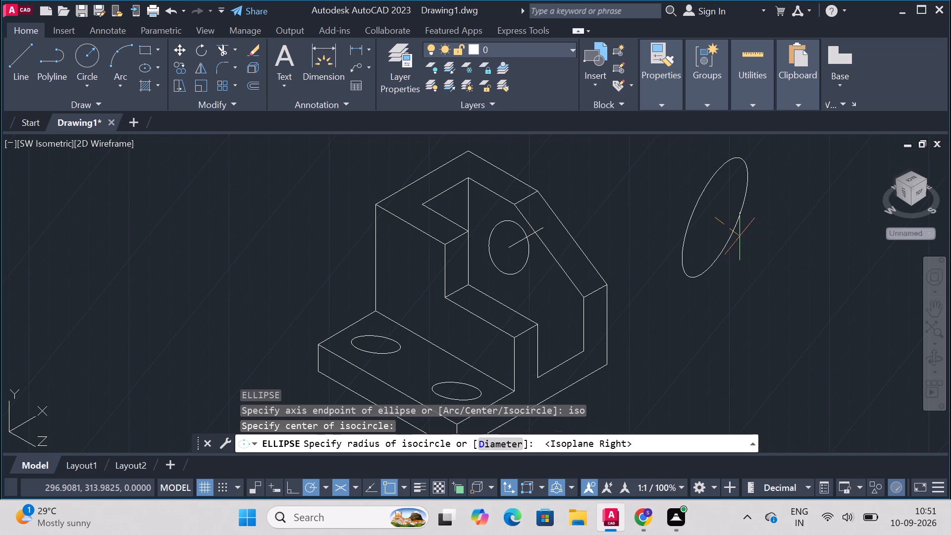
pyautogui.press('F5')
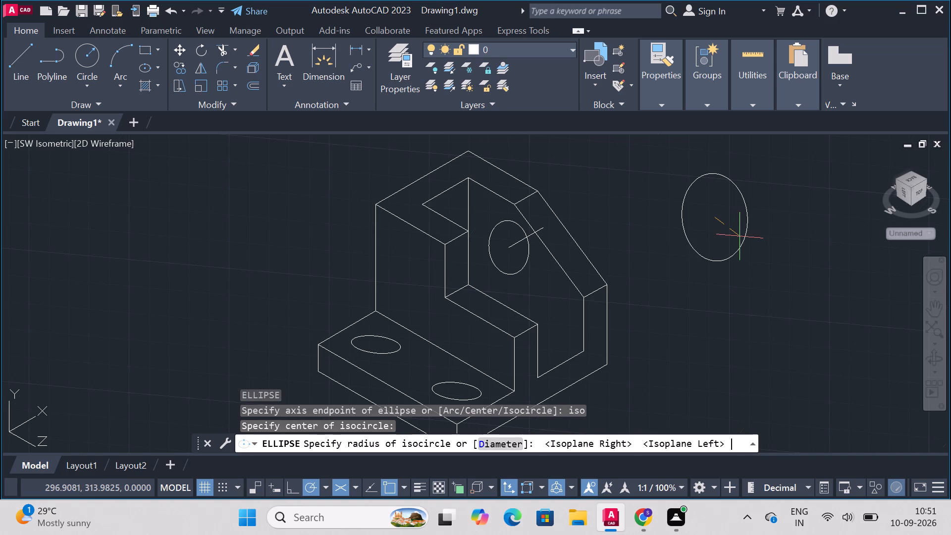
pyautogui.press('r')
pyautogui.press('Return')
pyautogui.write('10')
pyautogui.press('Return')
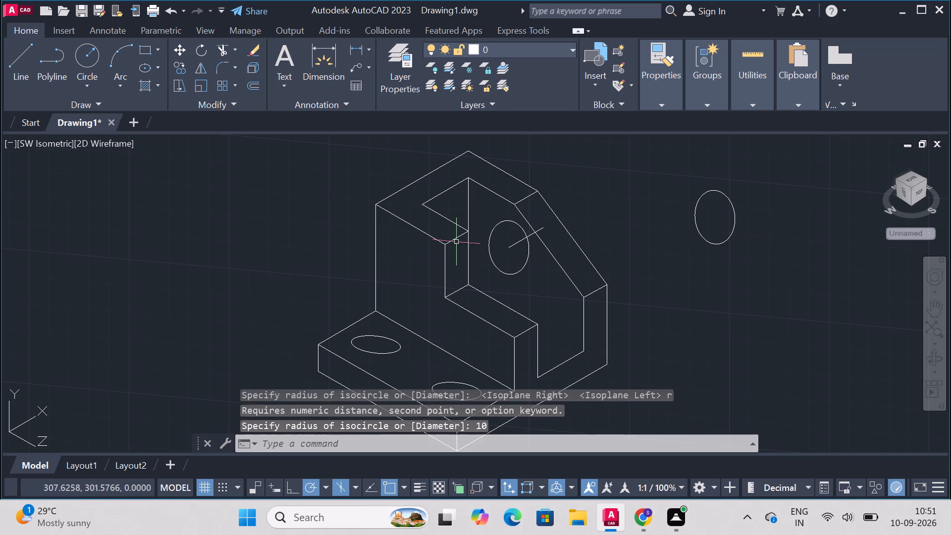
# Delete the existing circle on the upright face, keeping the short line from its center.
pyautogui.click(517, 275)
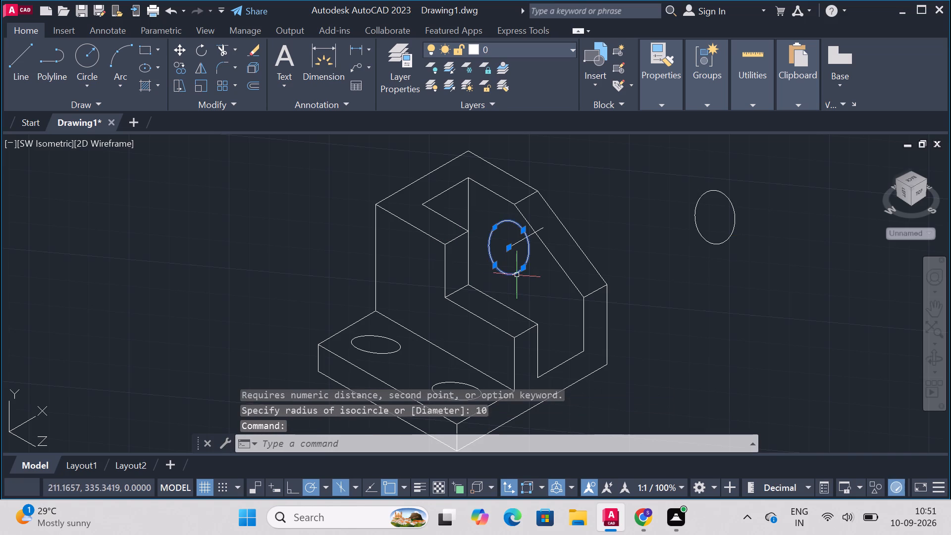
pyautogui.press('Delete')
# Move the new isocircle by its center onto the short line's end on the upright face.
pyautogui.click(693, 219)
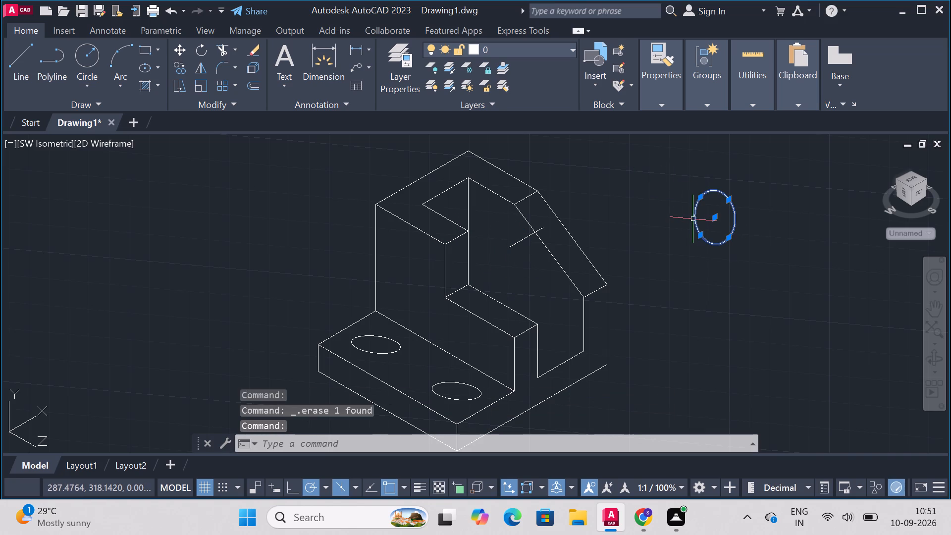
pyautogui.write('move')
pyautogui.press('Return')
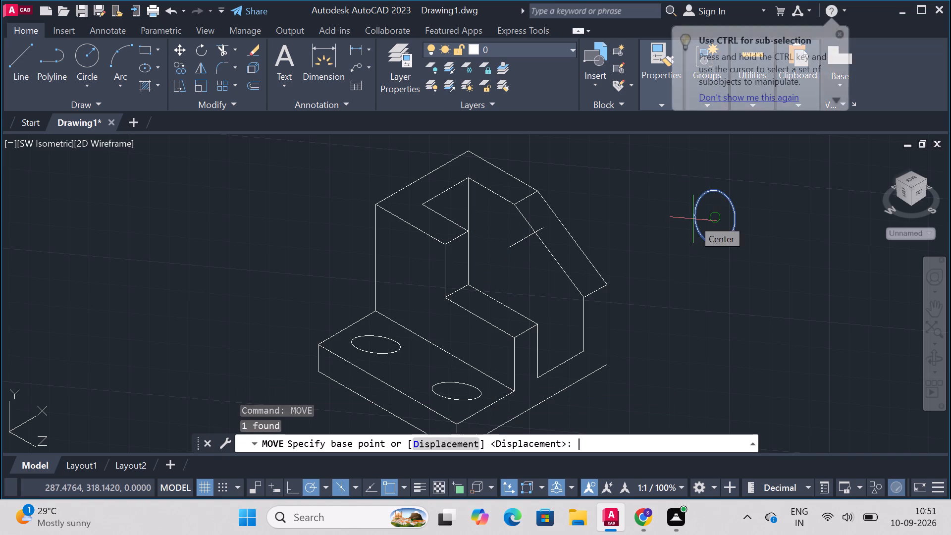
pyautogui.click(715, 218)
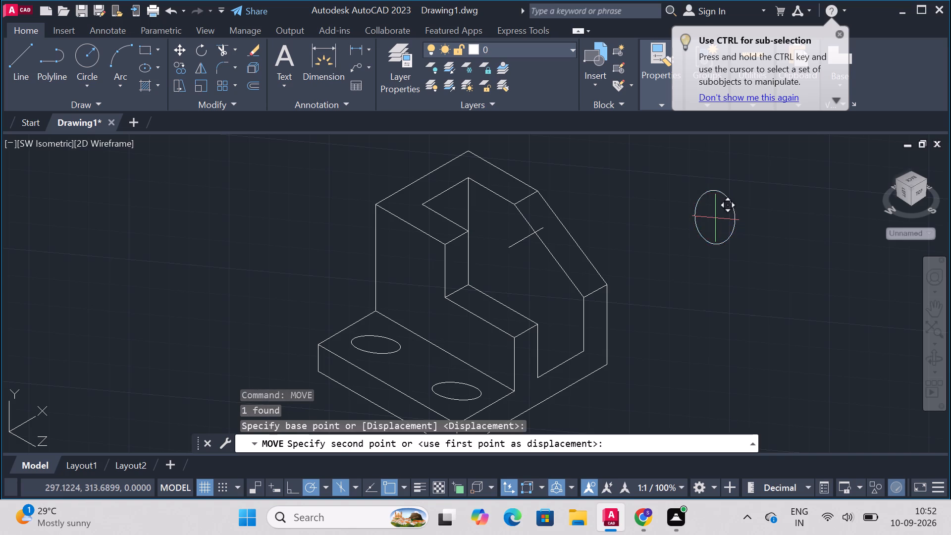
pyautogui.click(511, 251)
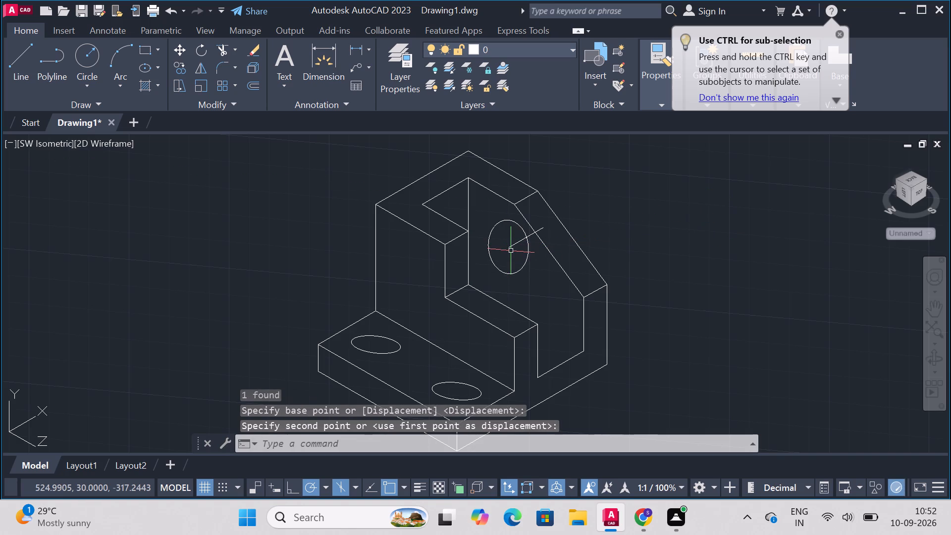
pyautogui.press('Escape')
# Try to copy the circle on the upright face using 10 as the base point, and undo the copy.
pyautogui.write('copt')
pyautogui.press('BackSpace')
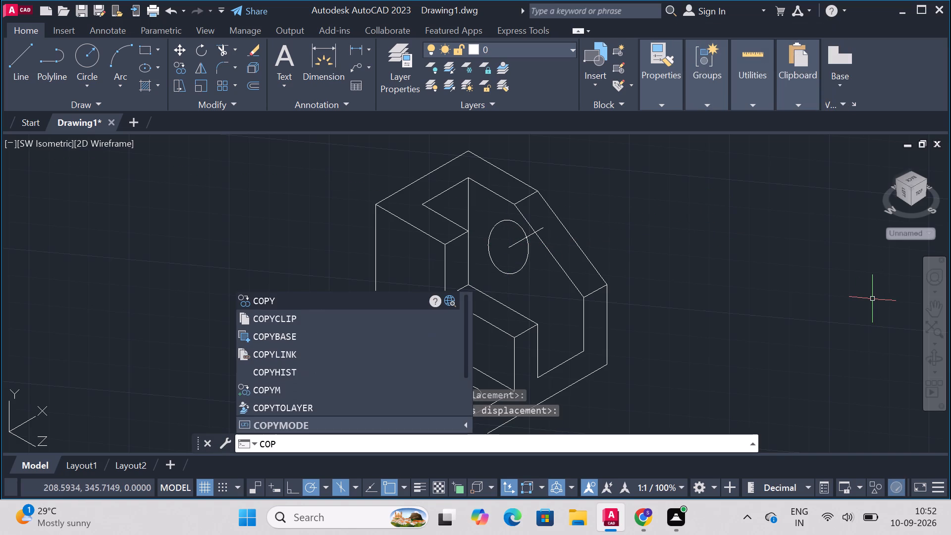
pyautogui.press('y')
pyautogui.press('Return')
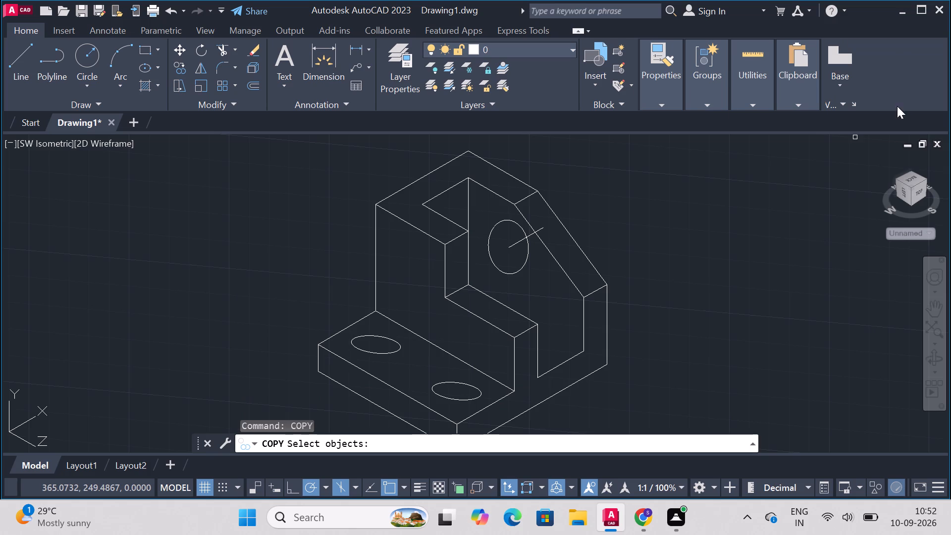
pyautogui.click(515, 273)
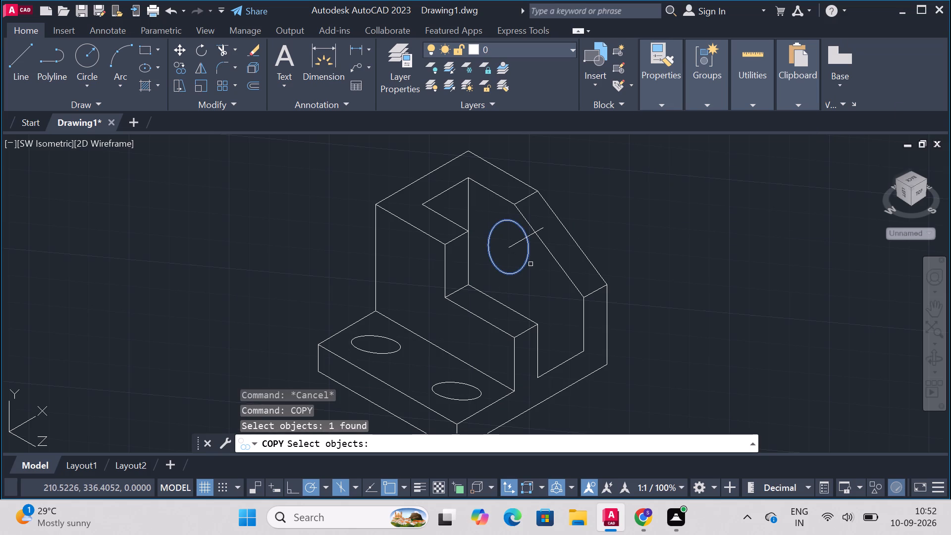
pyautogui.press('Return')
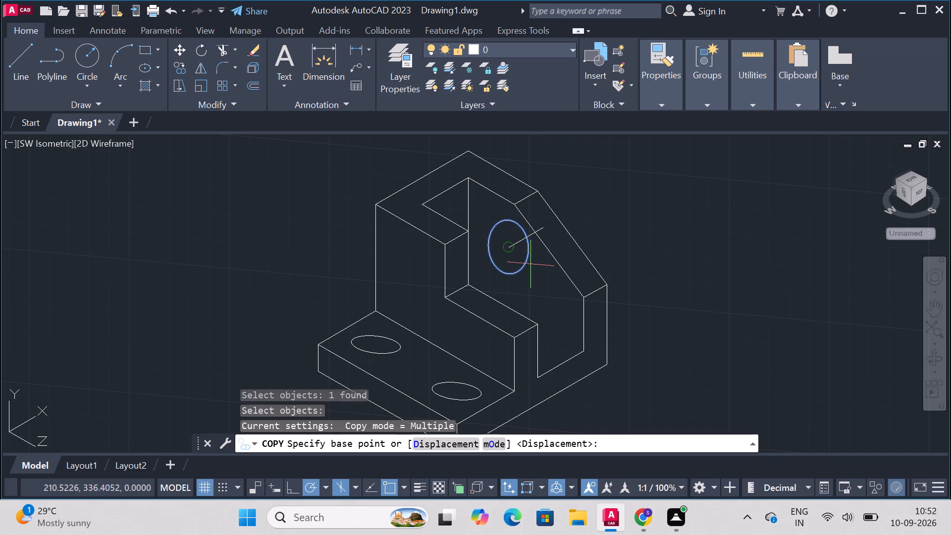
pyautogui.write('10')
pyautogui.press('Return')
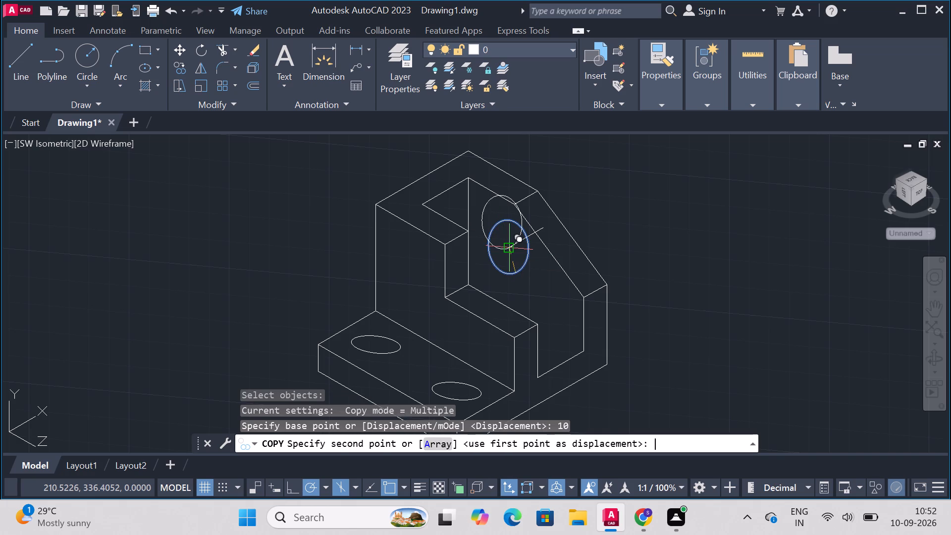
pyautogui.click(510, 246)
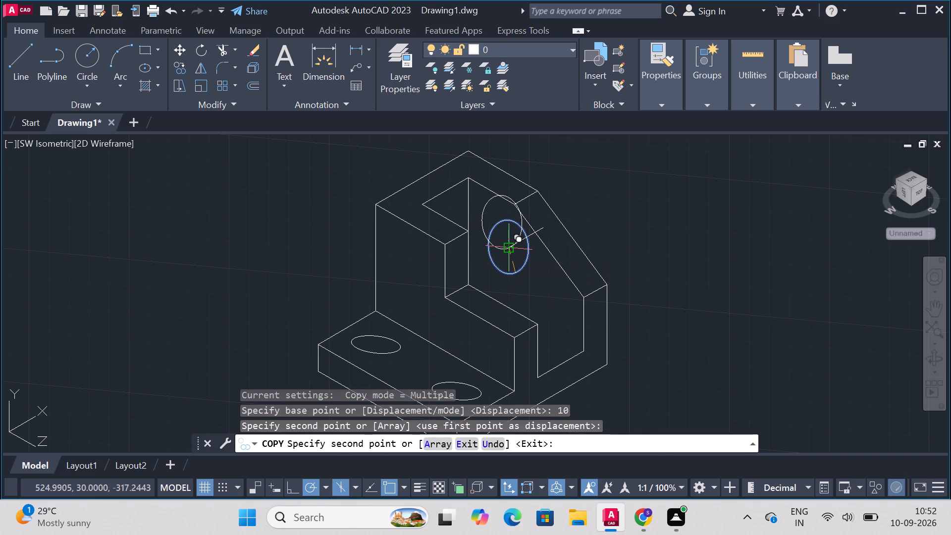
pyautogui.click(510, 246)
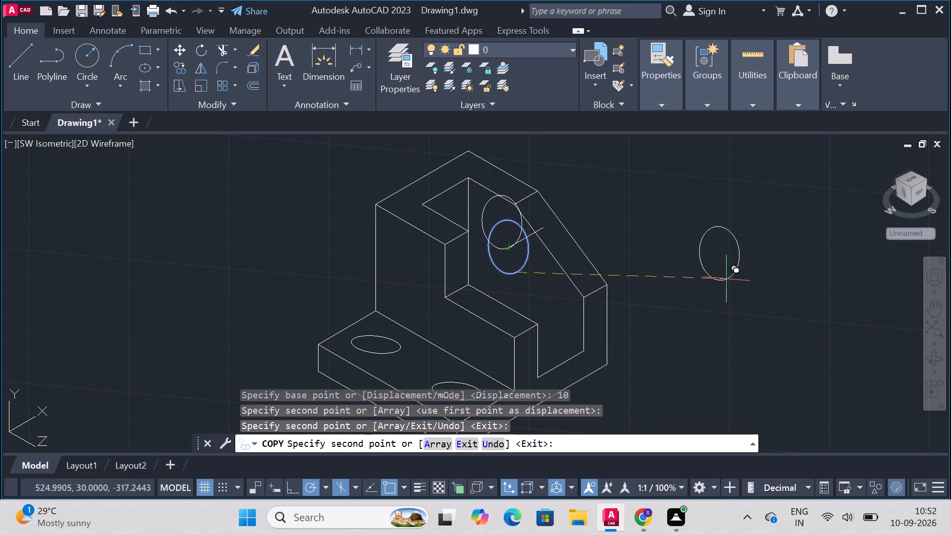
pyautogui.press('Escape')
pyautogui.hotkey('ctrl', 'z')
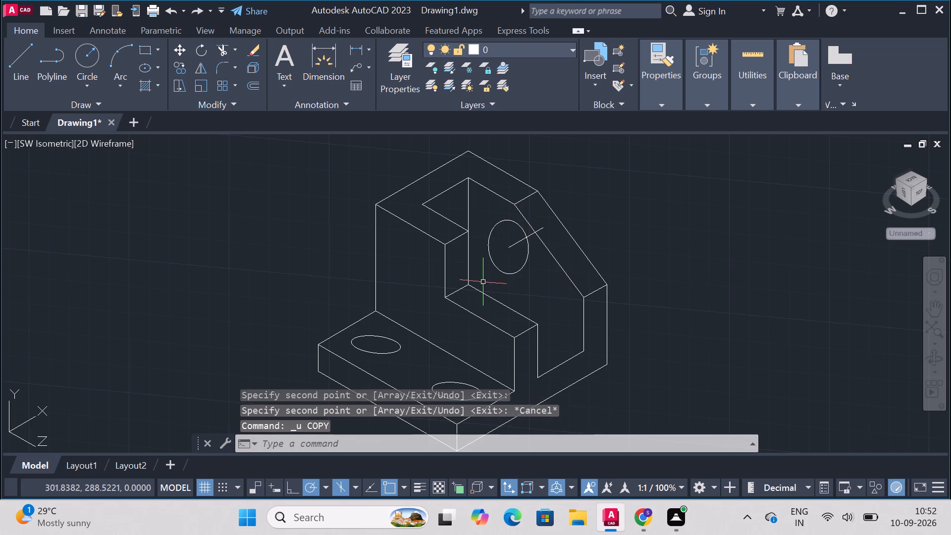
# Copy the circle on the upright face by its center, 10 units along the short center line.
pyautogui.write('copy')
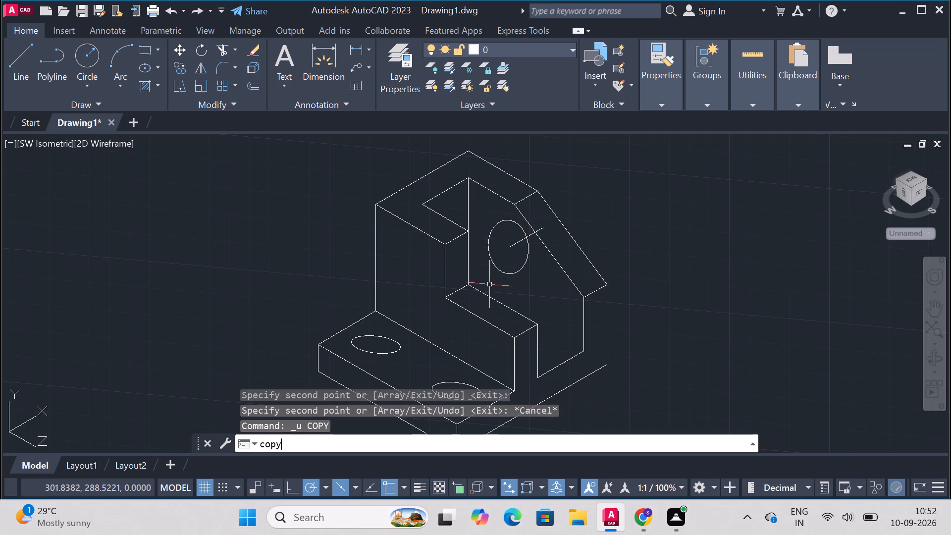
pyautogui.press('Return')
pyautogui.click(513, 275)
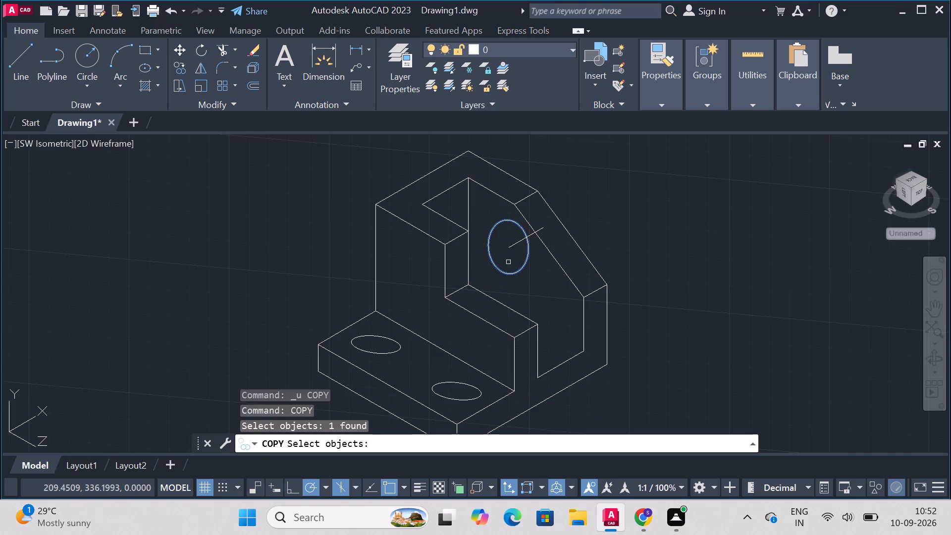
pyautogui.press('Return')
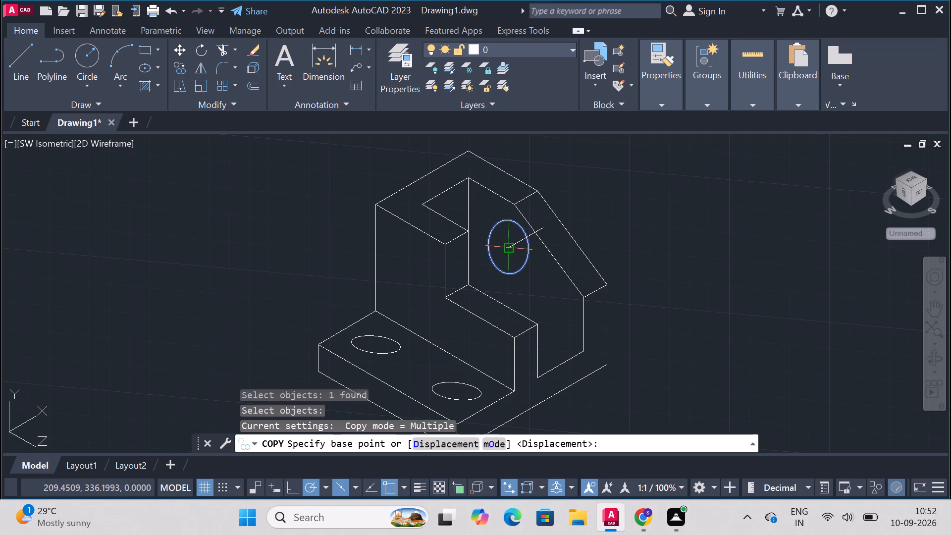
pyautogui.click(505, 247)
pyautogui.write('10')
pyautogui.press('Return')
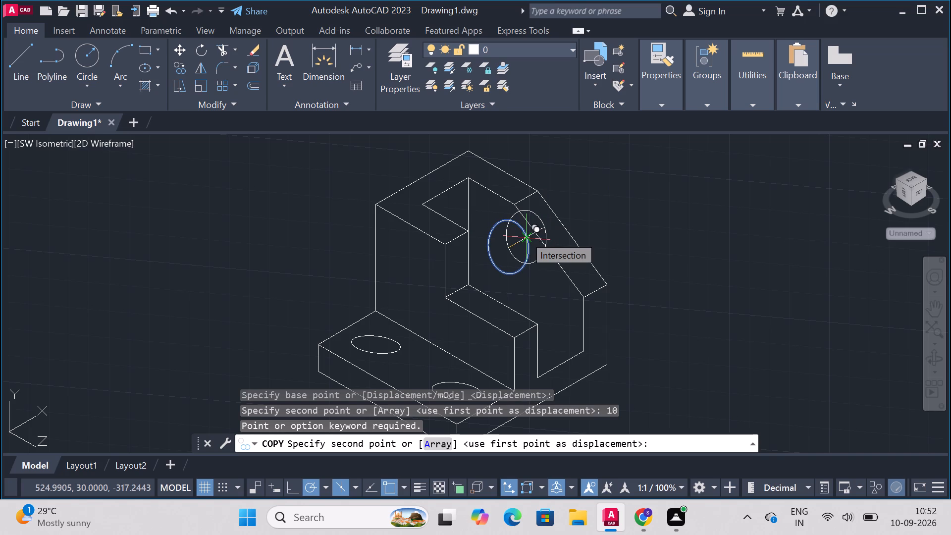
pyautogui.write('10')
pyautogui.press('Return')
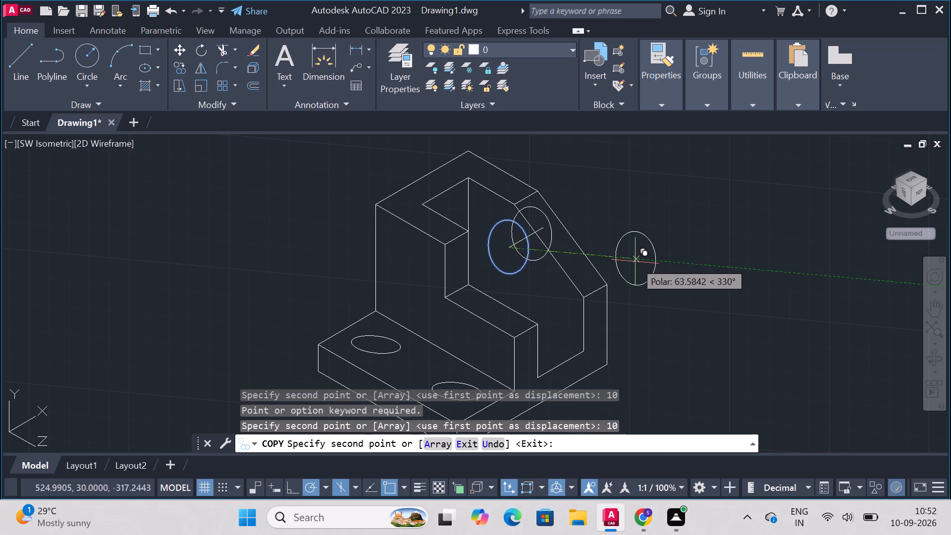
pyautogui.press('Escape')
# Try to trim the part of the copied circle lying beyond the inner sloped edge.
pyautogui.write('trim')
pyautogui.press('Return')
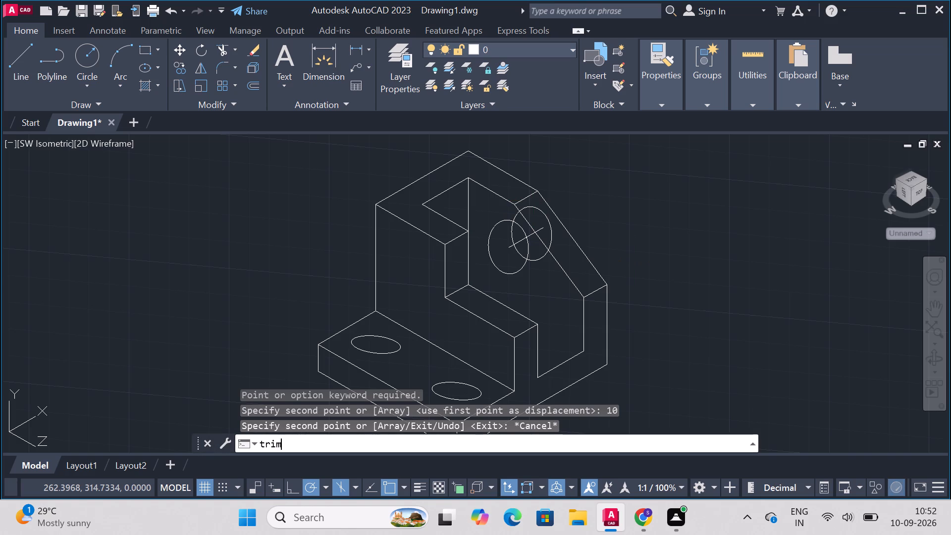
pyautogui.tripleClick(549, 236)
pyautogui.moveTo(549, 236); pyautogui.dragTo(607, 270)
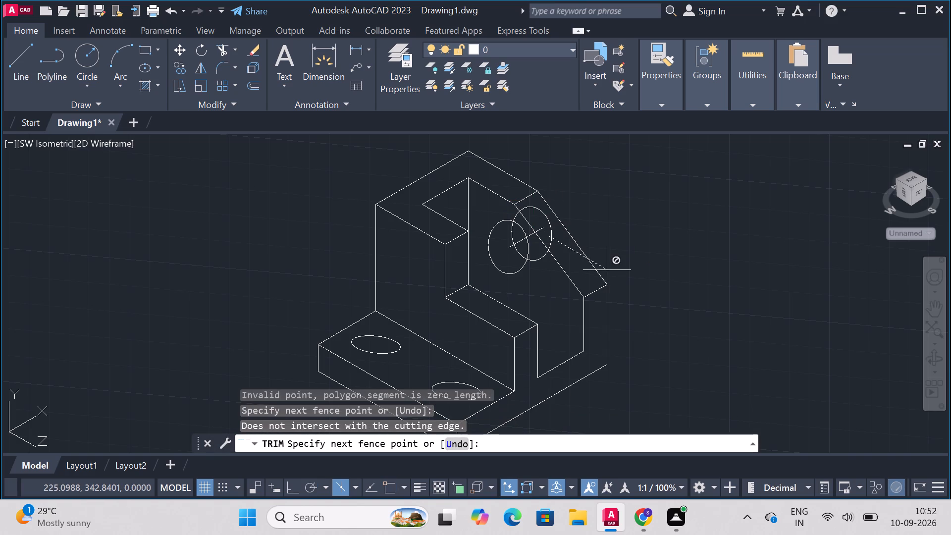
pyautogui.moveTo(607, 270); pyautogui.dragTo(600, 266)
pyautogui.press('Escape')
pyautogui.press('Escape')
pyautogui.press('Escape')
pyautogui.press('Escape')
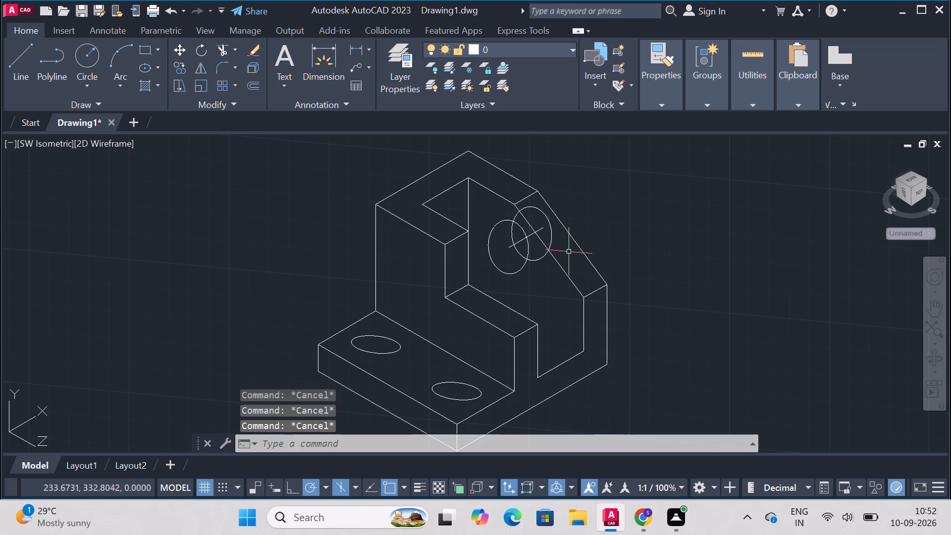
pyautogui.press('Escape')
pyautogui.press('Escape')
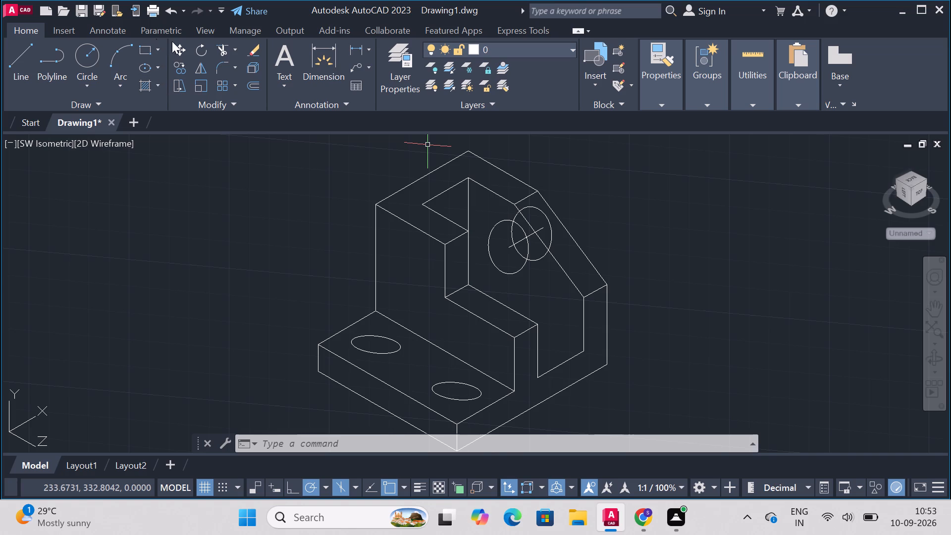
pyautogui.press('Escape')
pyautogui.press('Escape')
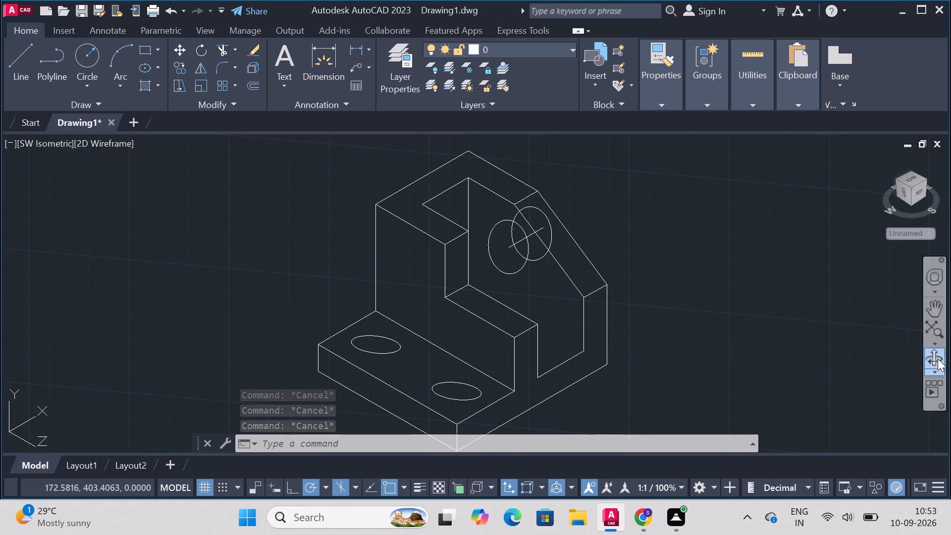
# Orbit to expose the stray diagonal line across the notch's upper inner corner and delete it.
pyautogui.click(938, 358)
pyautogui.moveTo(730, 294); pyautogui.dragTo(659, 284)
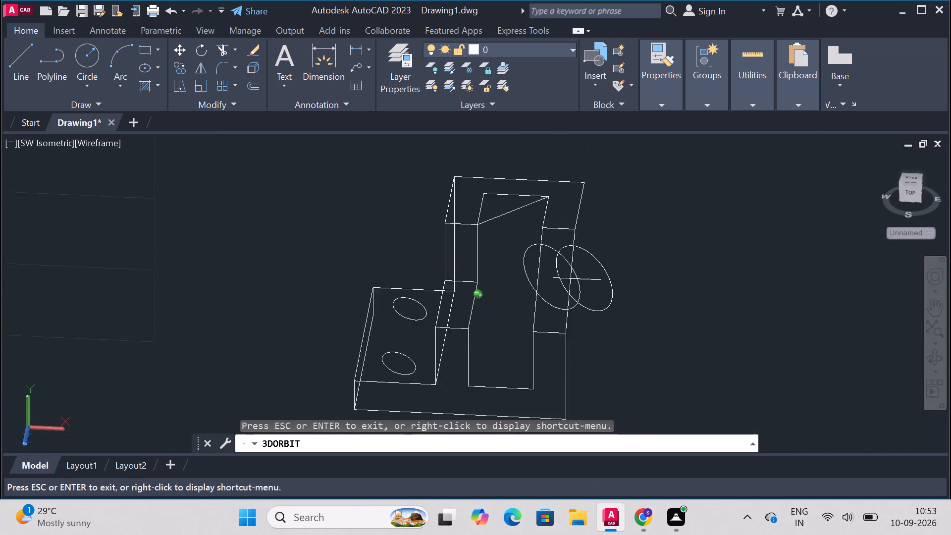
pyautogui.moveTo(659, 284); pyautogui.dragTo(668, 268)
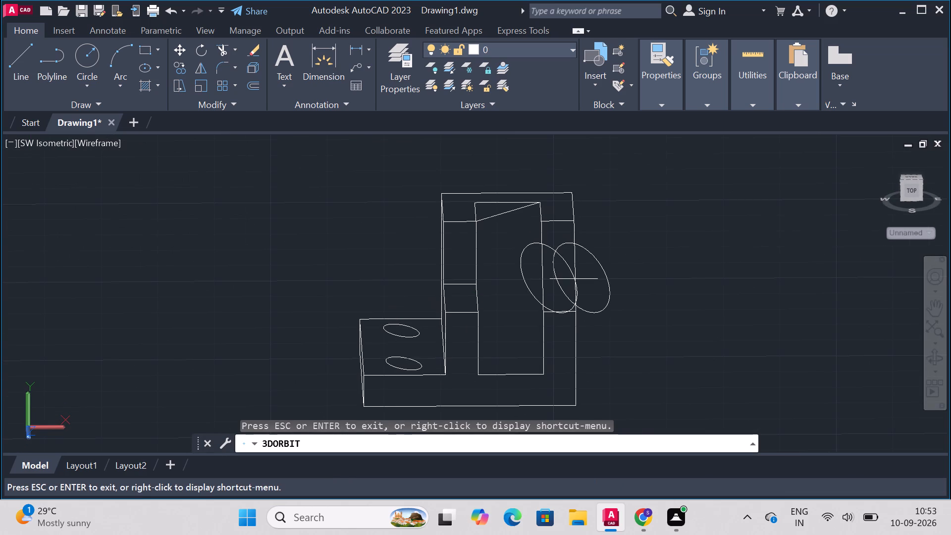
pyautogui.moveTo(647, 298); pyautogui.dragTo(640, 323)
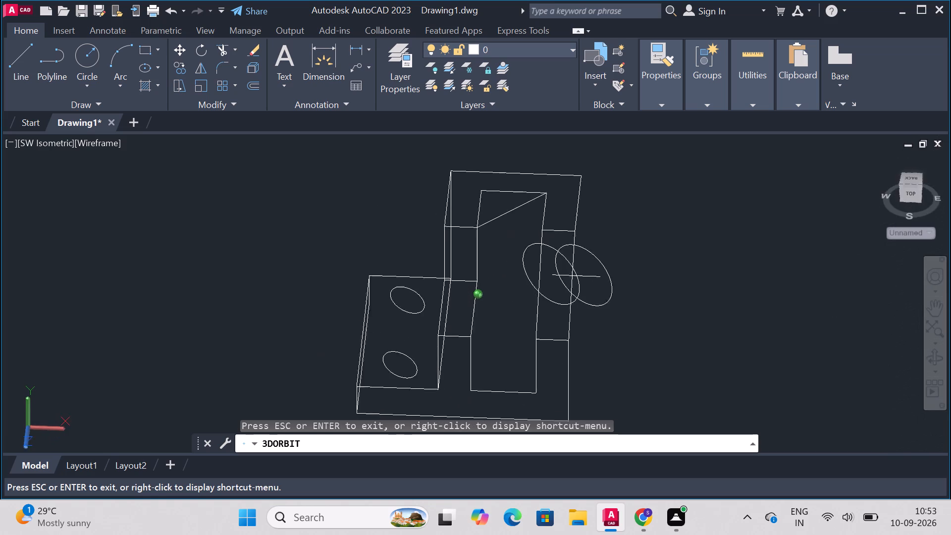
pyautogui.moveTo(640, 323); pyautogui.dragTo(683, 310)
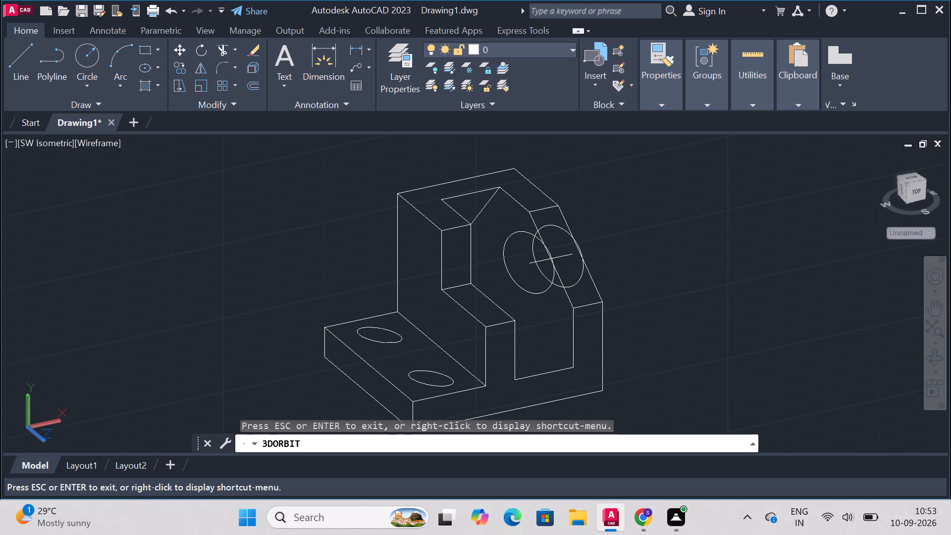
pyautogui.press('Escape')
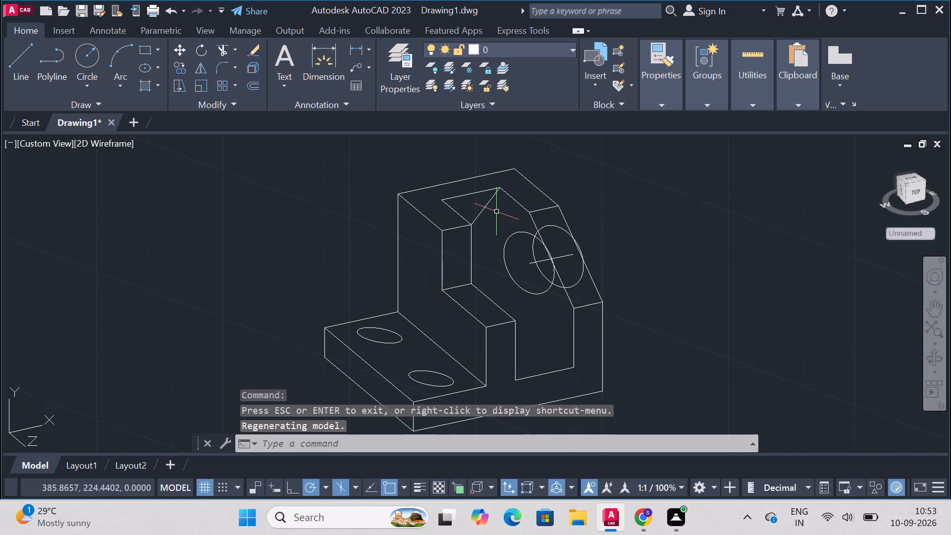
pyautogui.click(488, 207)
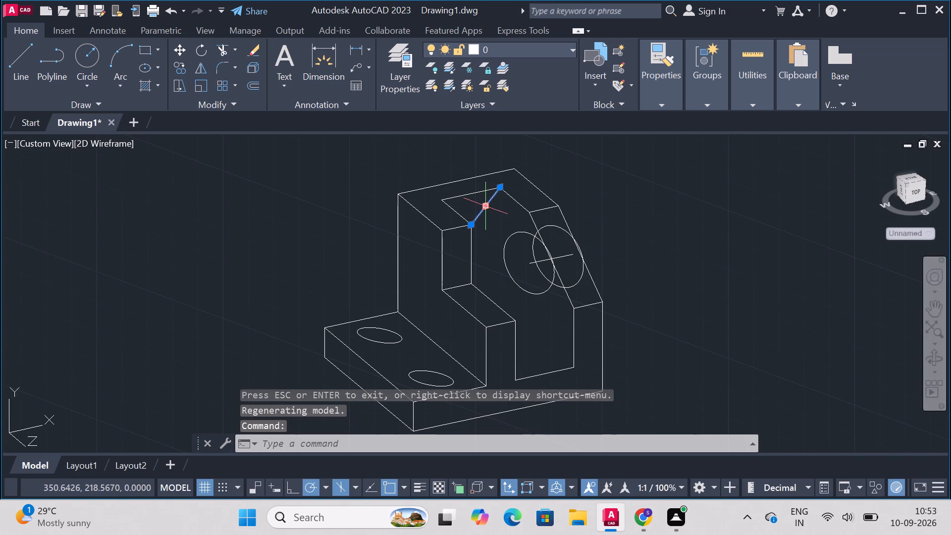
pyautogui.press('Delete')
# Draw a vertical line about 29.6 units long downward from the notch's upper back corner.
pyautogui.write('li')
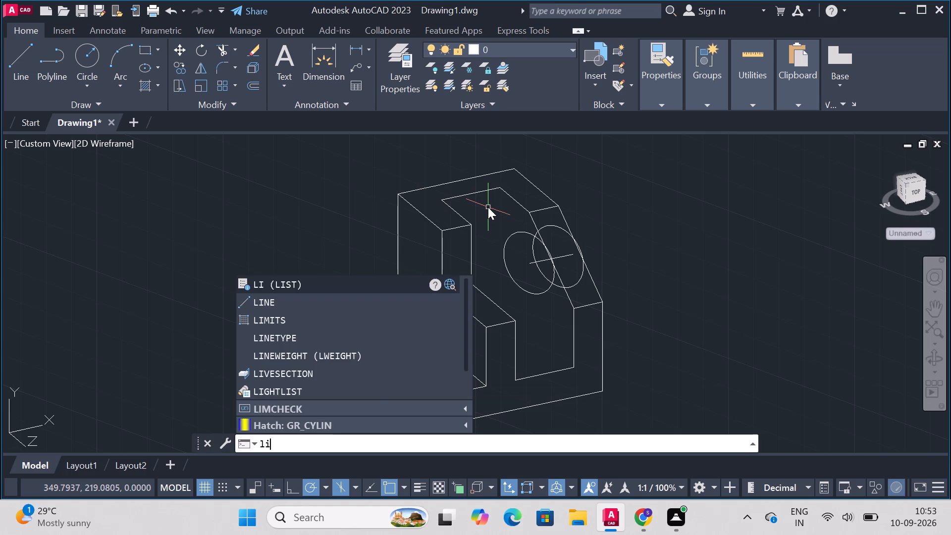
pyautogui.write('ne')
pyautogui.press('Return')
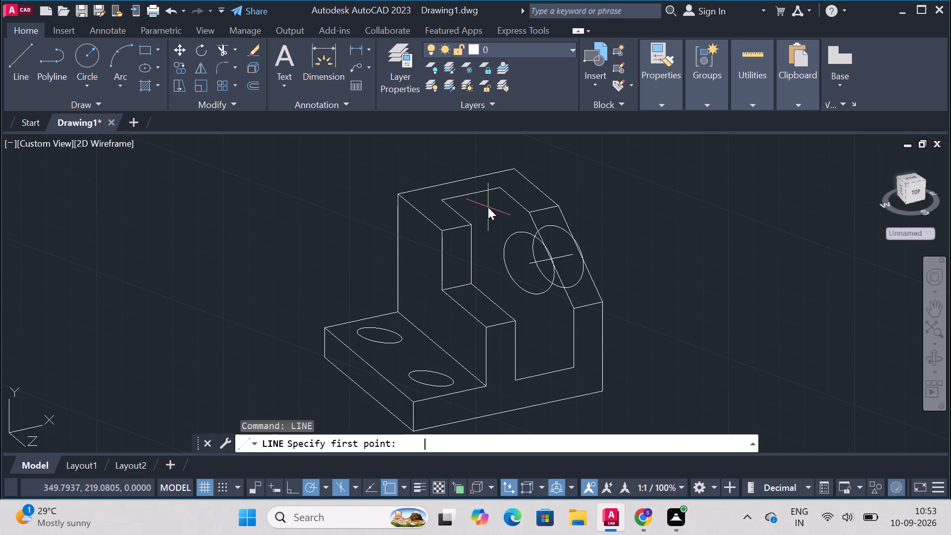
pyautogui.click(500, 189)
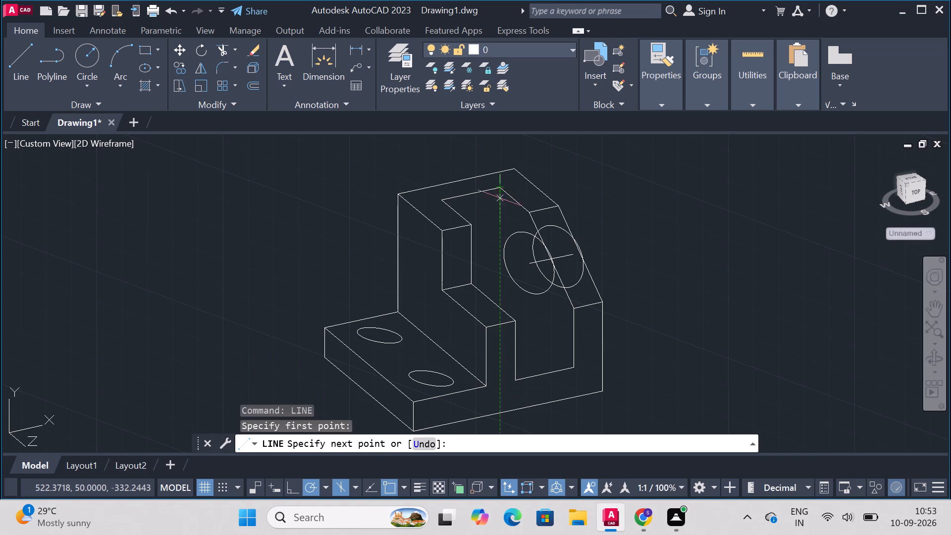
pyautogui.click(501, 275)
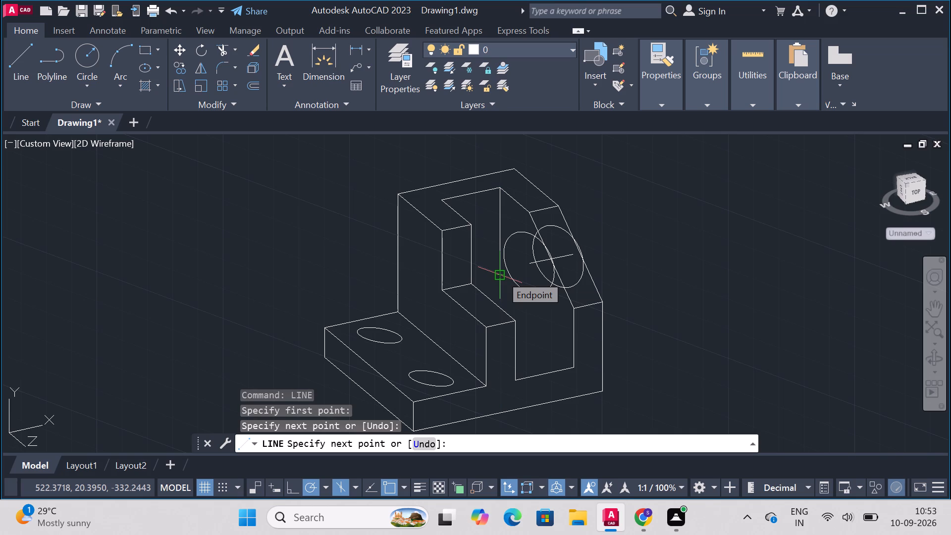
pyautogui.press('Escape')
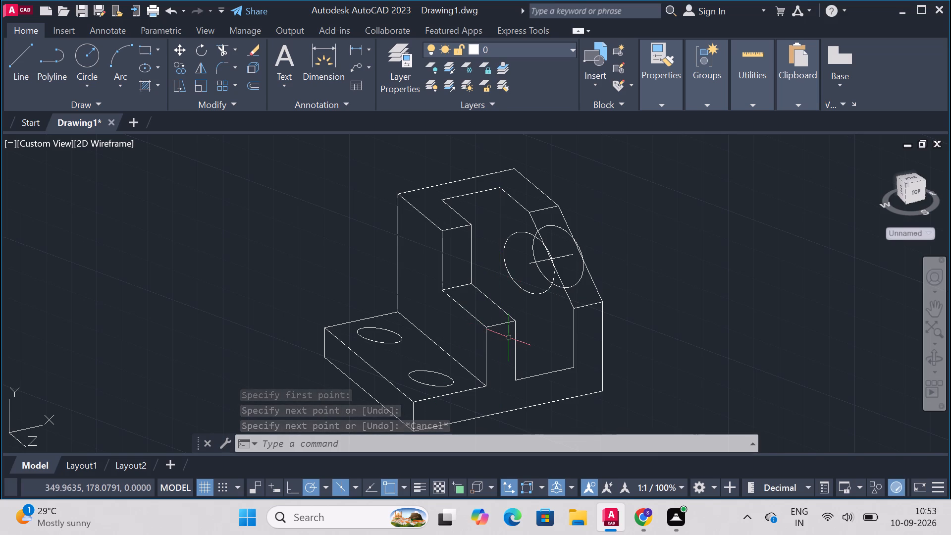
pyautogui.press('Escape')
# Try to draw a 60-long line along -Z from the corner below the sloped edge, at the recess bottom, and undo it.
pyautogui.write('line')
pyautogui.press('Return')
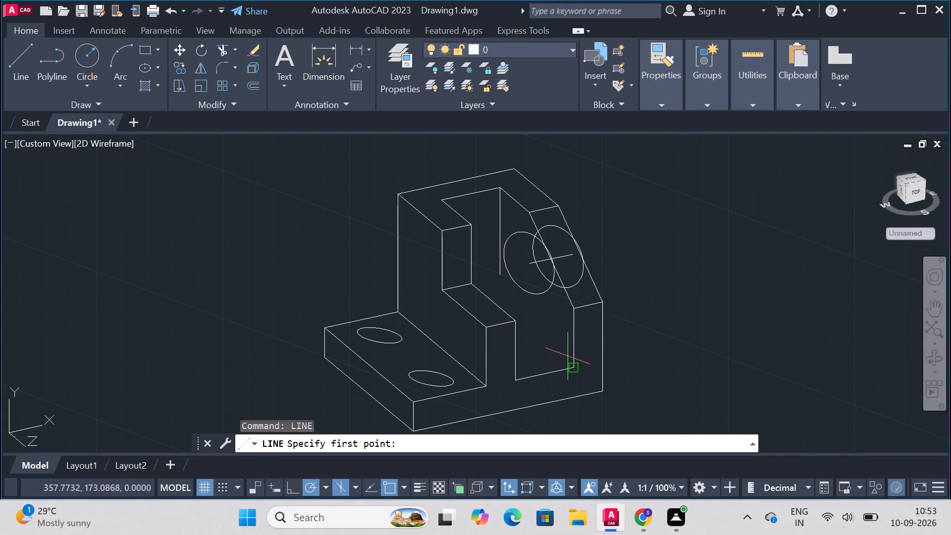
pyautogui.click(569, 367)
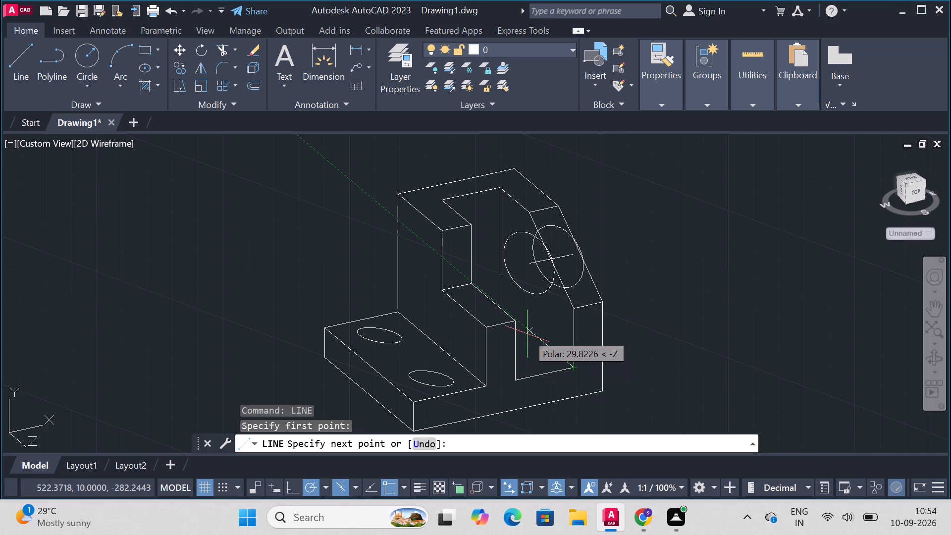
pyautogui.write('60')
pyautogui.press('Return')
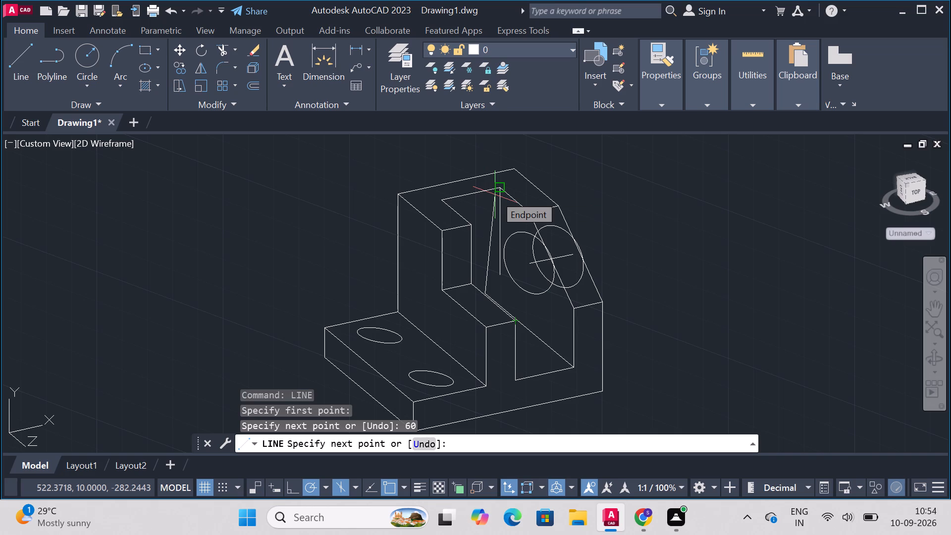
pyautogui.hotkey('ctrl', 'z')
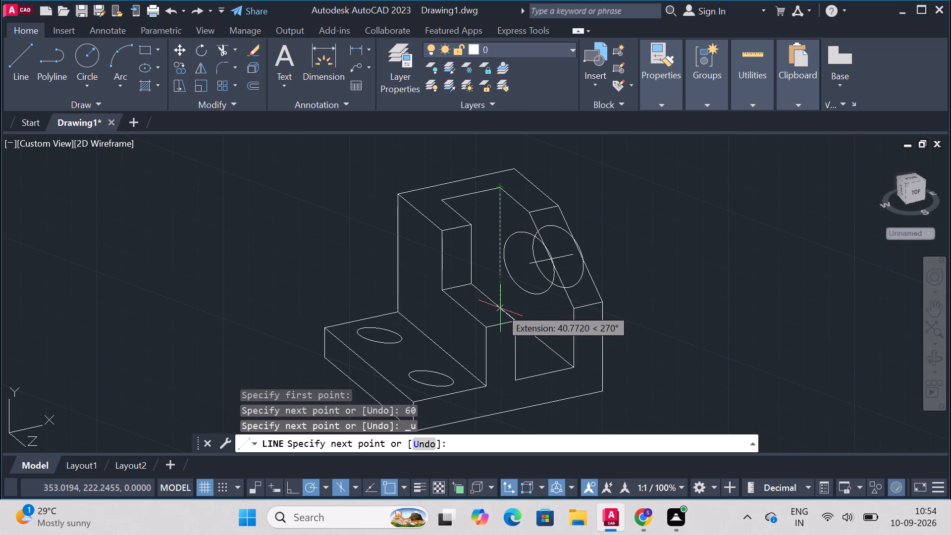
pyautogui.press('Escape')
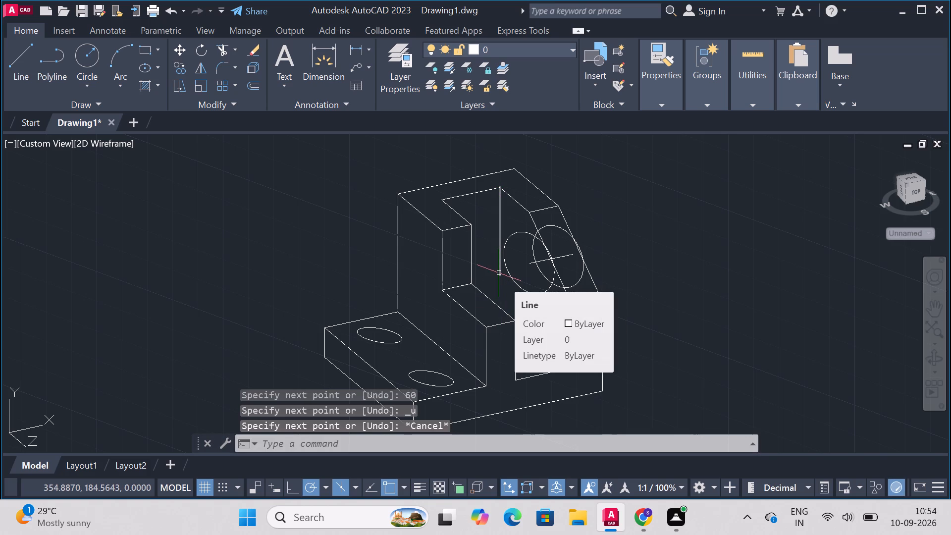
# Delete the short vertical line hanging from the notch's upper back corner.
pyautogui.click(499, 273)
pyautogui.press('BackSpace')
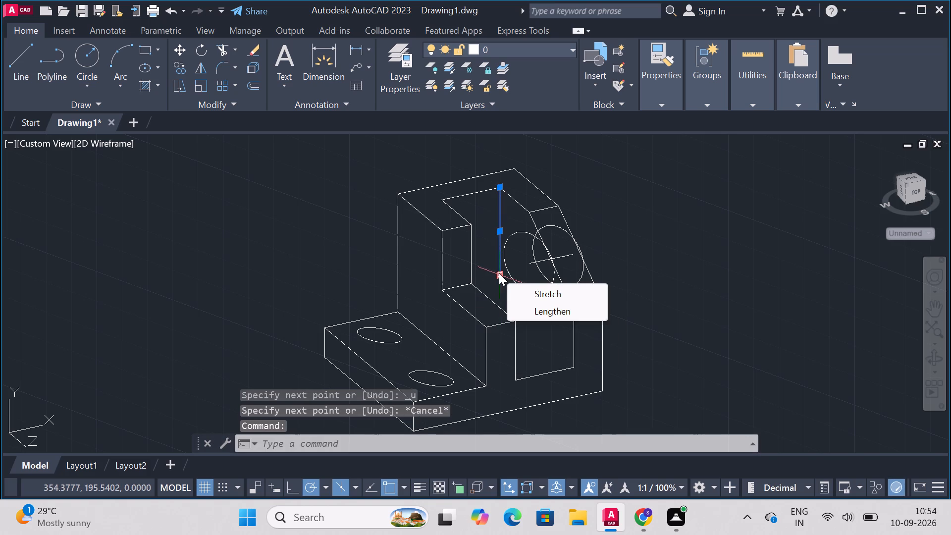
pyautogui.press('Delete')
pyautogui.press('Delete')
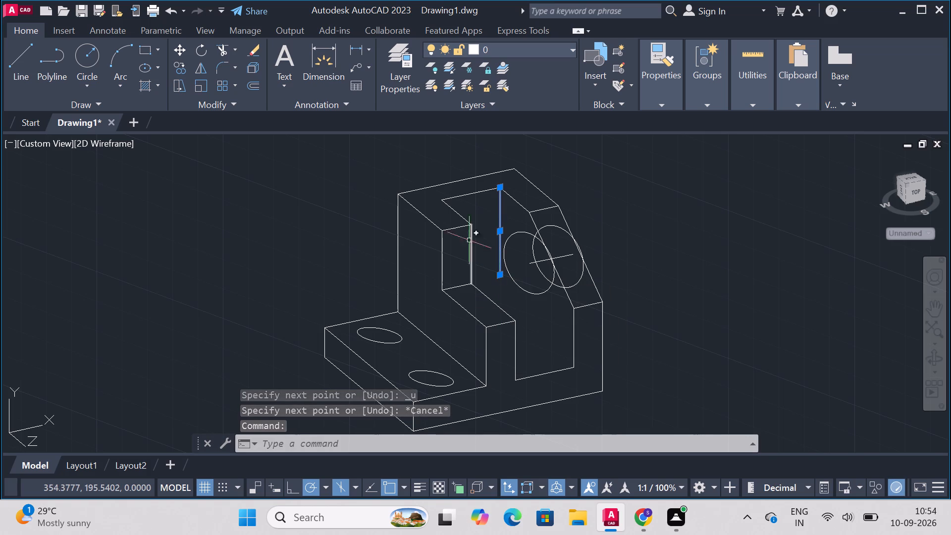
pyautogui.click(498, 206)
pyautogui.press('Delete')
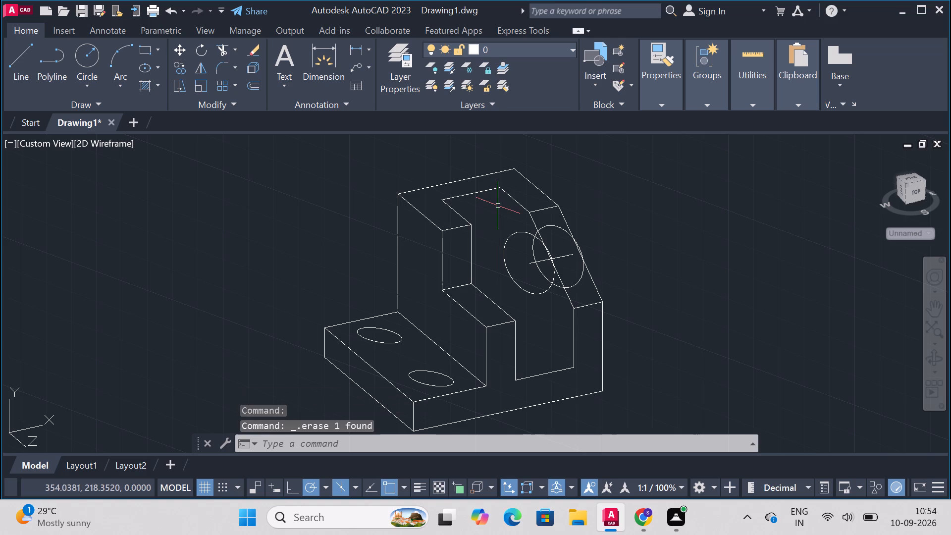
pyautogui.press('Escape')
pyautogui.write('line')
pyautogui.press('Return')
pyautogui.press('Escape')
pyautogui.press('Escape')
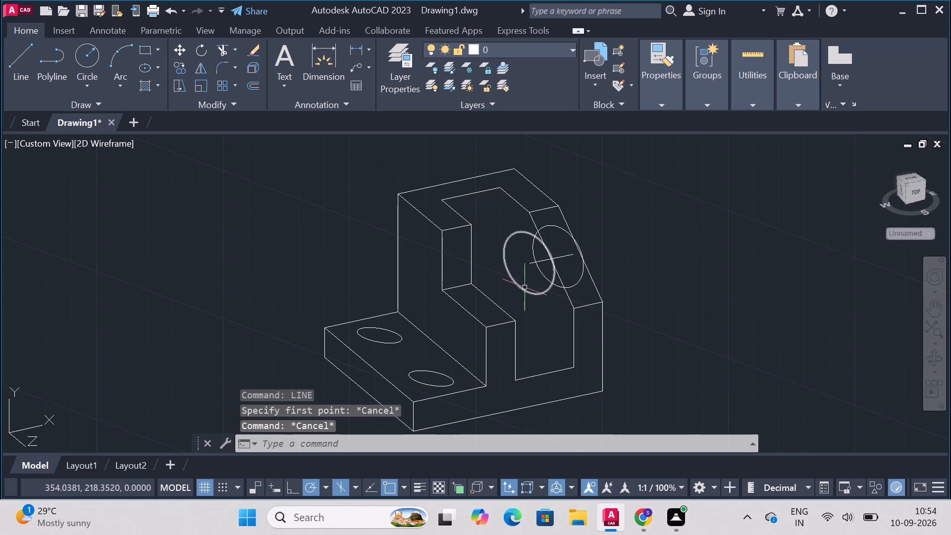
# Delete the two overlapping circles at the inner sloped edge and the short centre line running through them.
pyautogui.click(522, 291)
pyautogui.press('Delete')
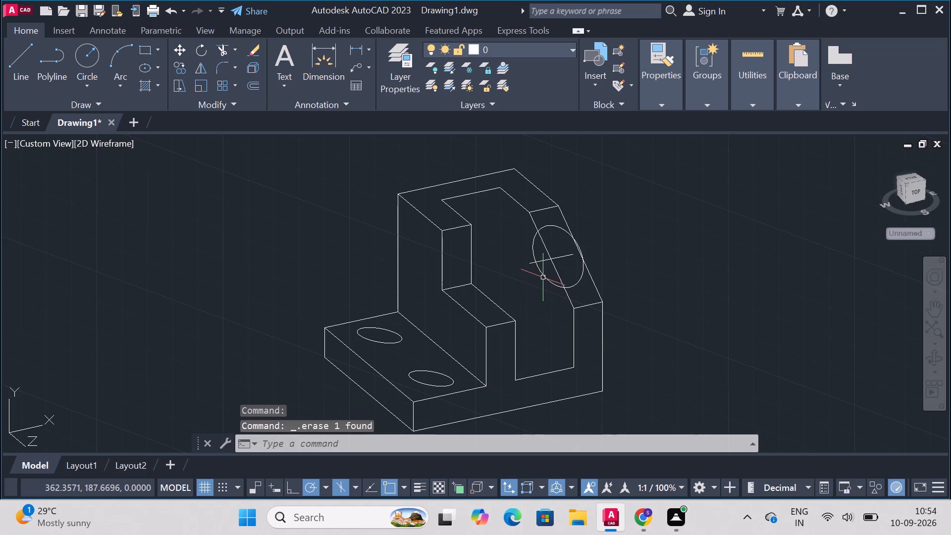
pyautogui.click(543, 277)
pyautogui.press('Delete')
pyautogui.click(537, 265)
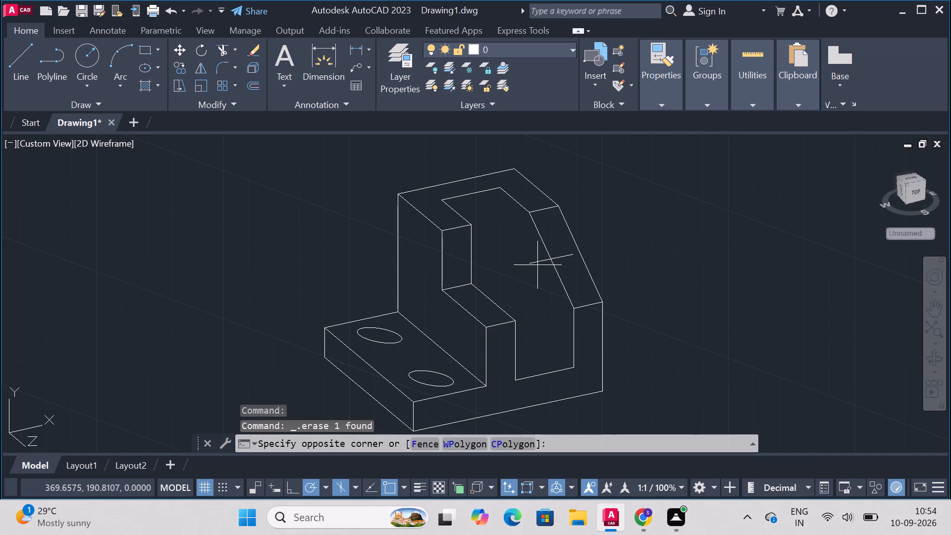
pyautogui.press('Delete')
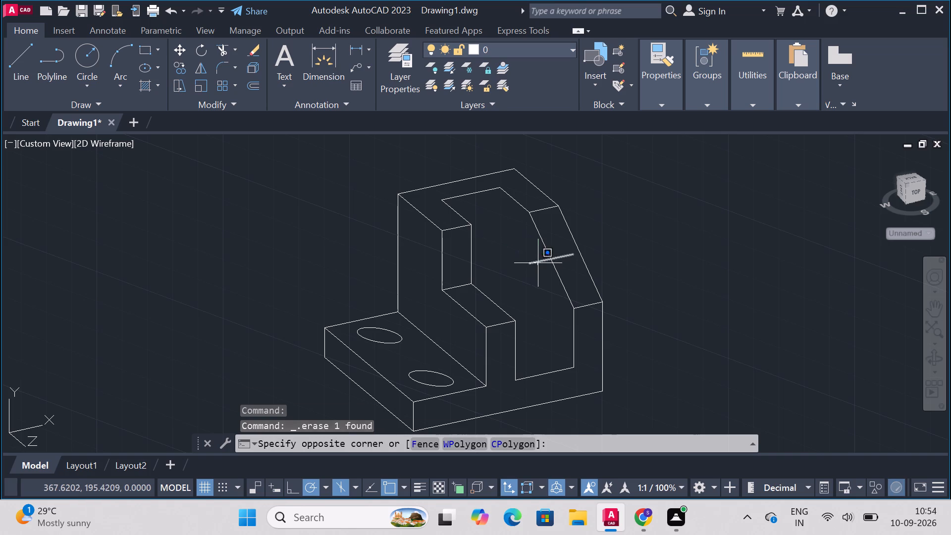
pyautogui.click(539, 265)
pyautogui.press('Delete')
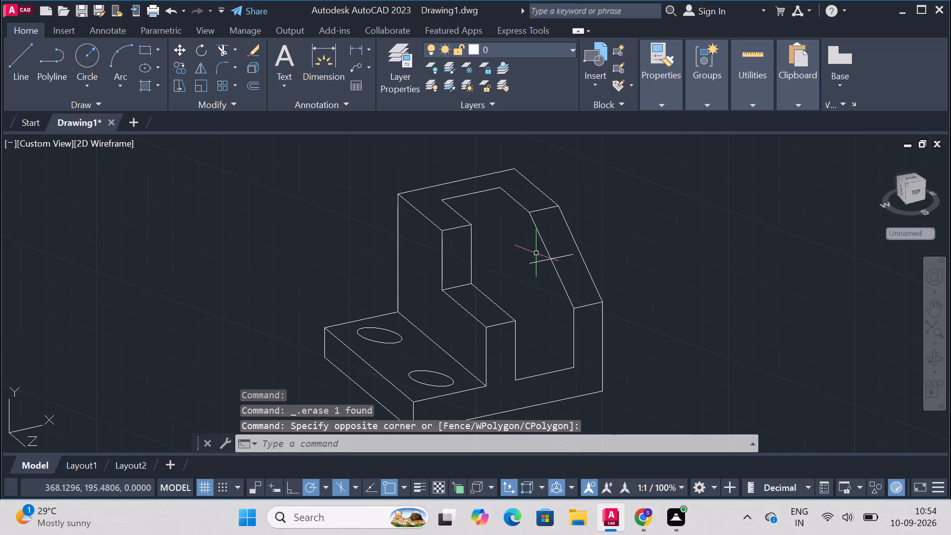
pyautogui.click(537, 263)
pyautogui.press('Delete')
# Draw a 40-long vertical line down from the notch's upper back corner and connect it to the recess-bottom corner below the sloped edge.
pyautogui.write('line')
pyautogui.press('Return')
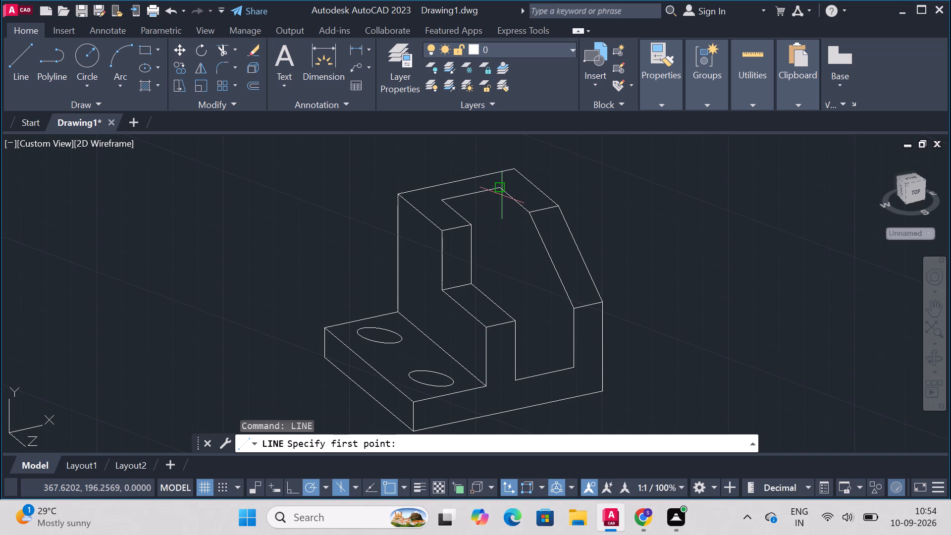
pyautogui.click(500, 191)
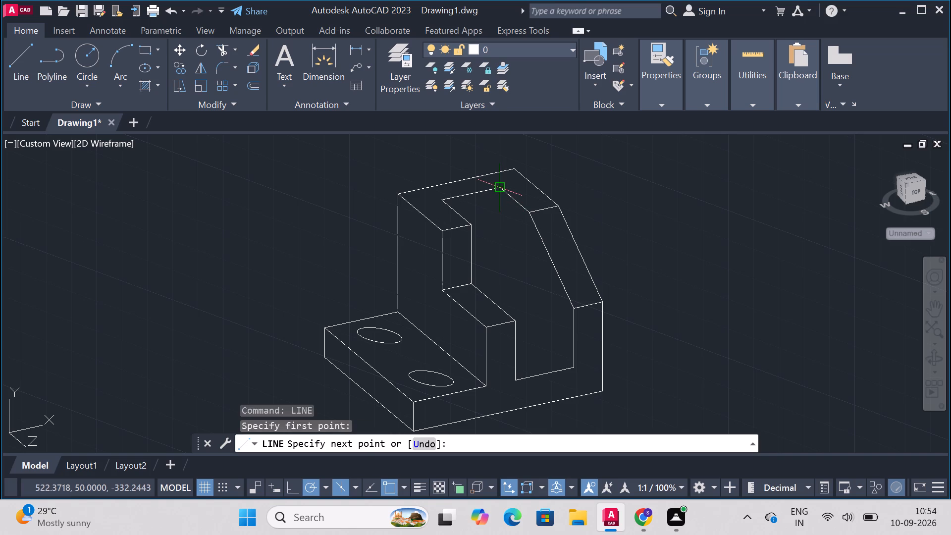
pyautogui.write('40')
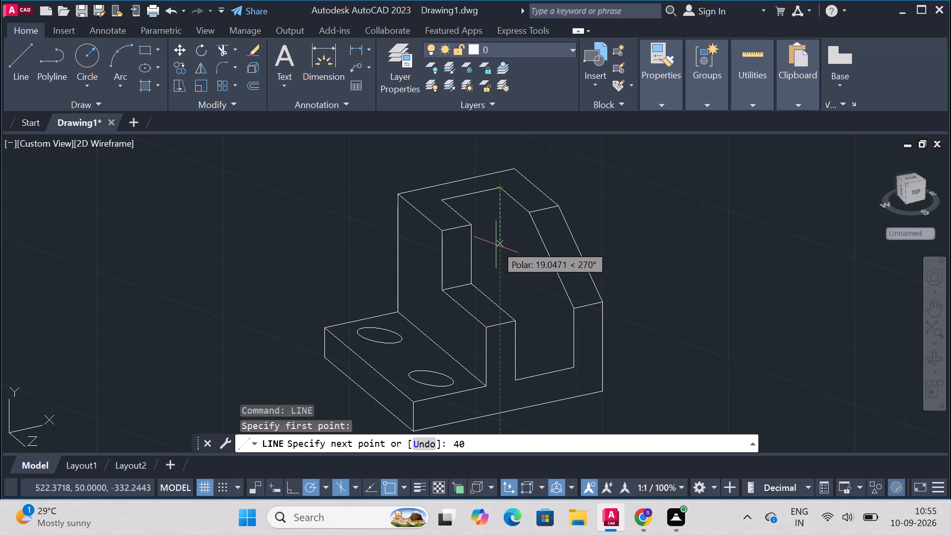
pyautogui.press('Return')
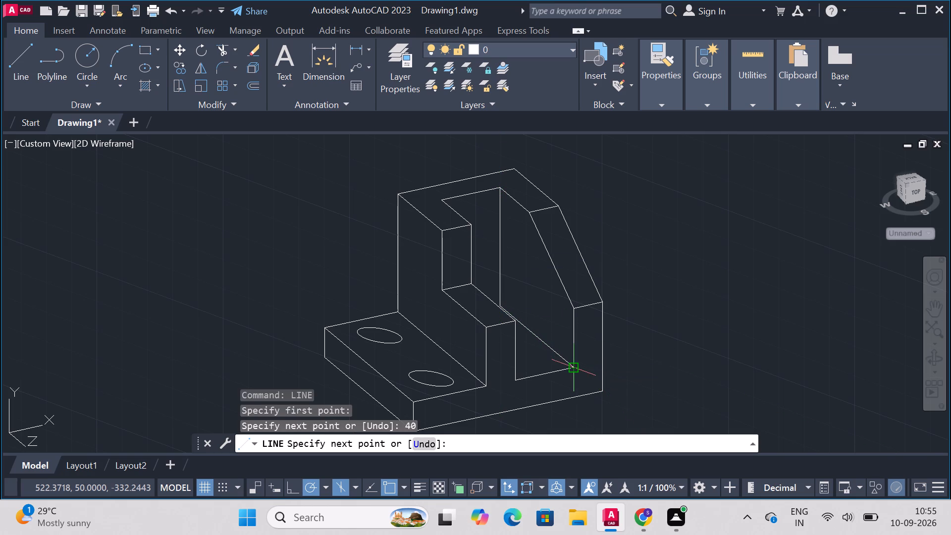
pyautogui.click(576, 372)
pyautogui.press('Escape')
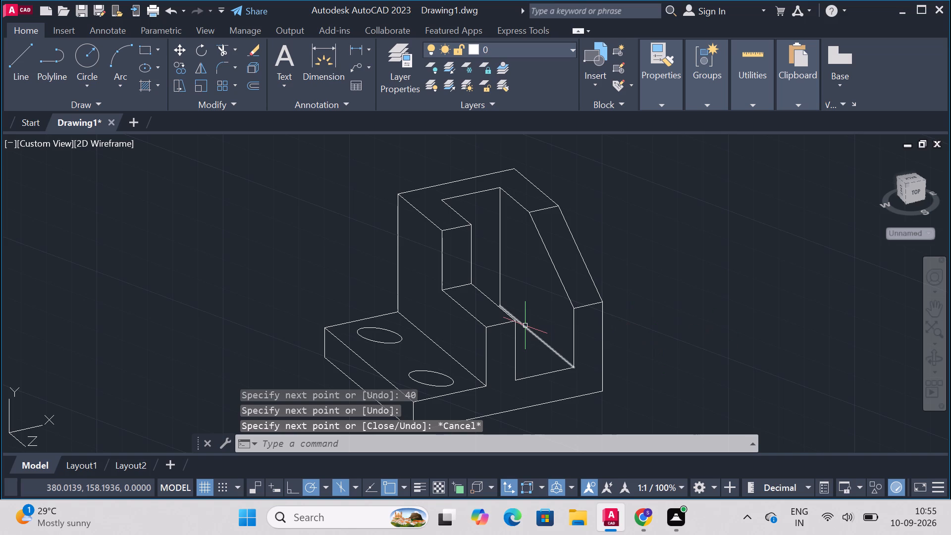
pyautogui.press('Escape')
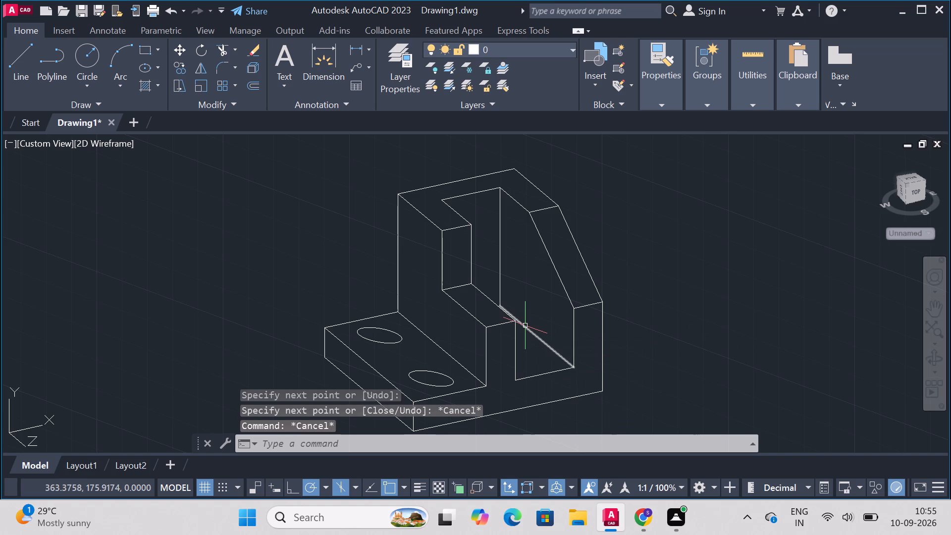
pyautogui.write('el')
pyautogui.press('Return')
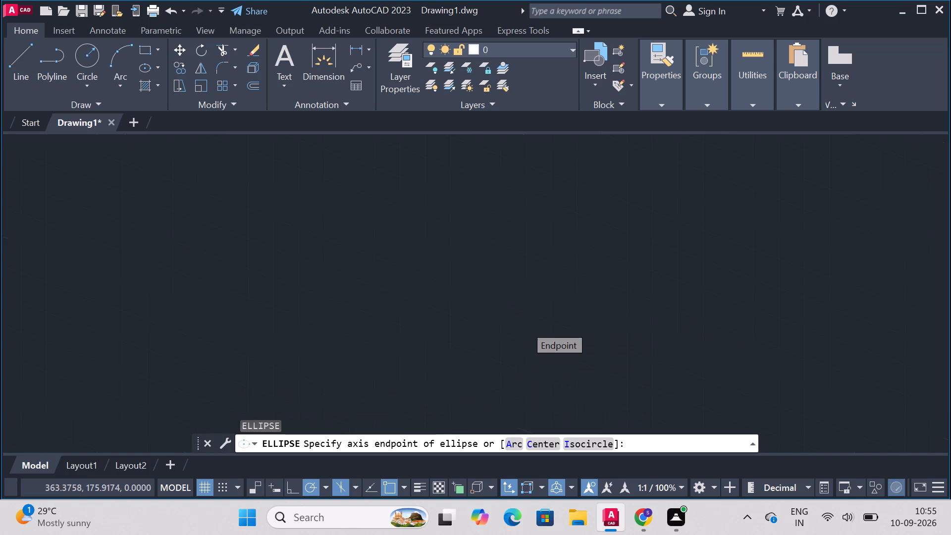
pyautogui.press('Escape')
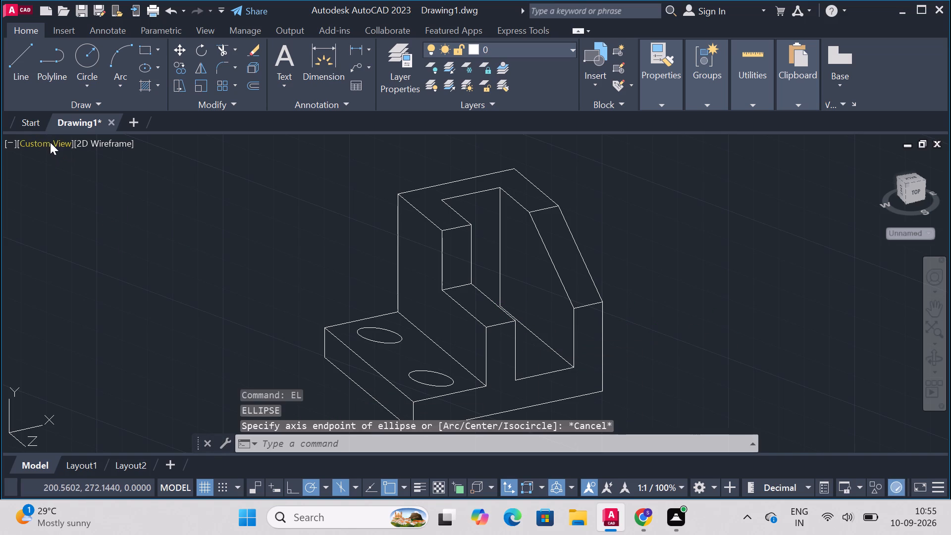
# Set the model view to SW Isometric.
pyautogui.click(48, 145)
pyautogui.click(88, 285)
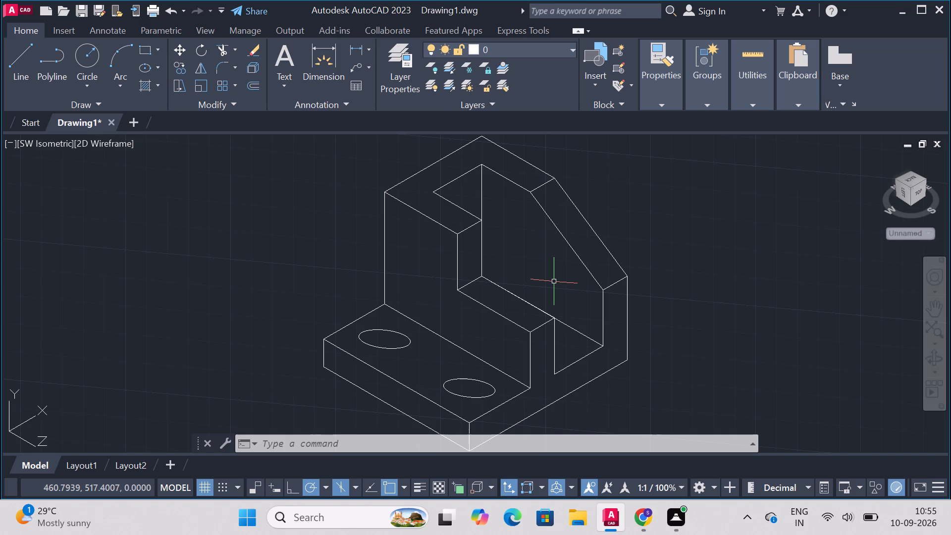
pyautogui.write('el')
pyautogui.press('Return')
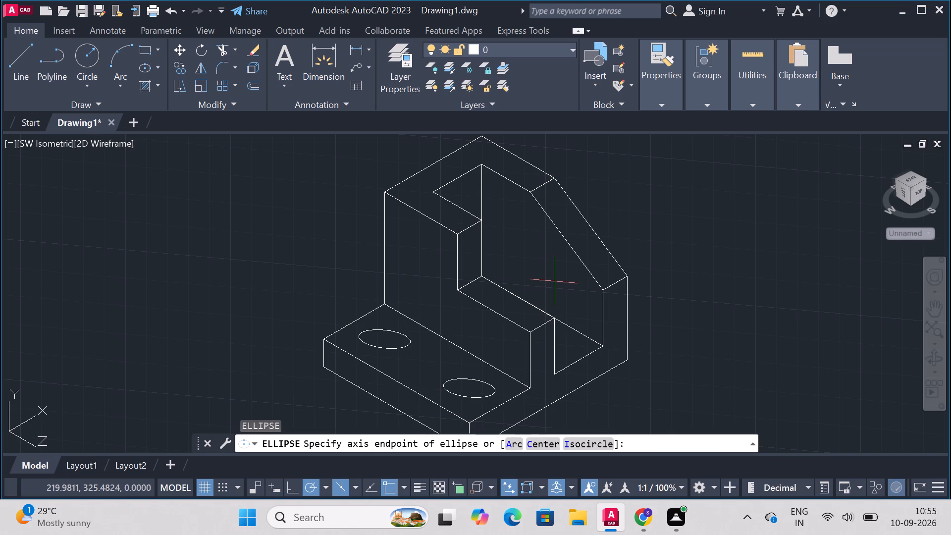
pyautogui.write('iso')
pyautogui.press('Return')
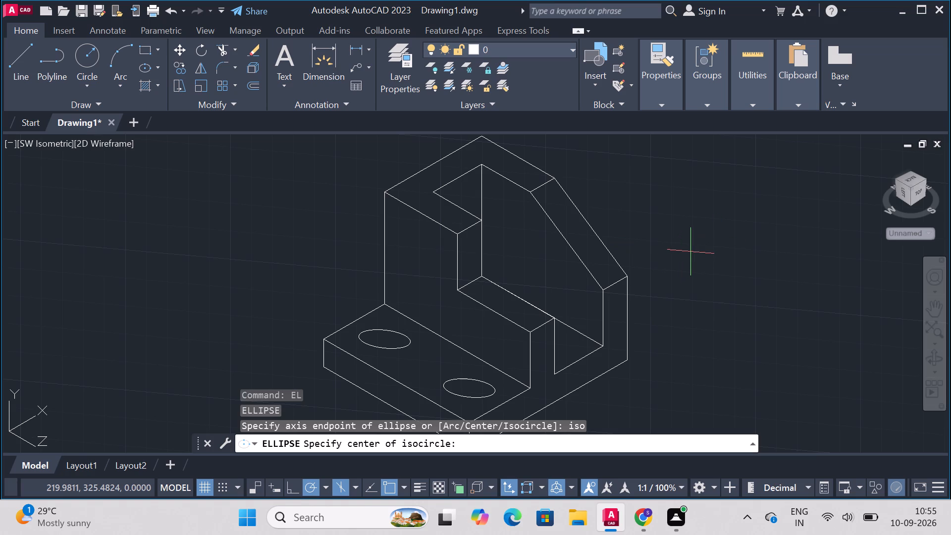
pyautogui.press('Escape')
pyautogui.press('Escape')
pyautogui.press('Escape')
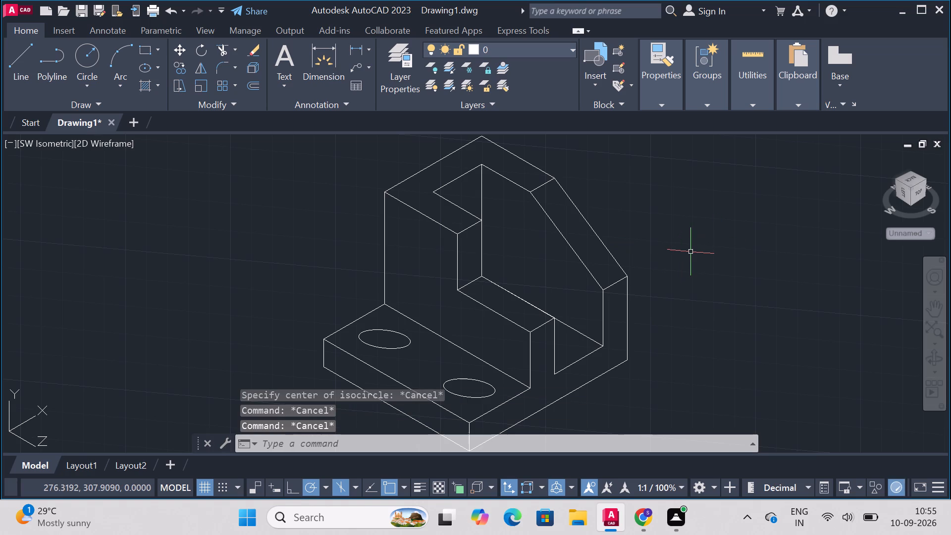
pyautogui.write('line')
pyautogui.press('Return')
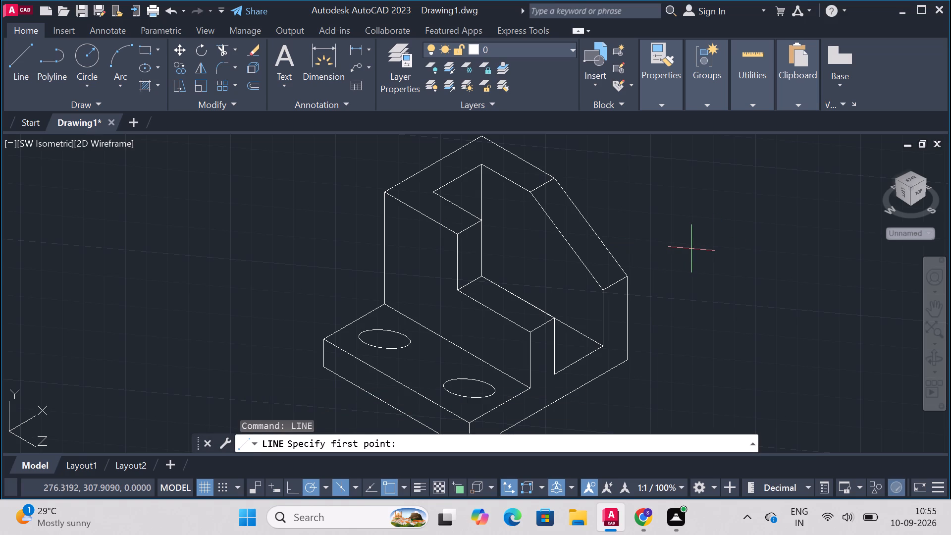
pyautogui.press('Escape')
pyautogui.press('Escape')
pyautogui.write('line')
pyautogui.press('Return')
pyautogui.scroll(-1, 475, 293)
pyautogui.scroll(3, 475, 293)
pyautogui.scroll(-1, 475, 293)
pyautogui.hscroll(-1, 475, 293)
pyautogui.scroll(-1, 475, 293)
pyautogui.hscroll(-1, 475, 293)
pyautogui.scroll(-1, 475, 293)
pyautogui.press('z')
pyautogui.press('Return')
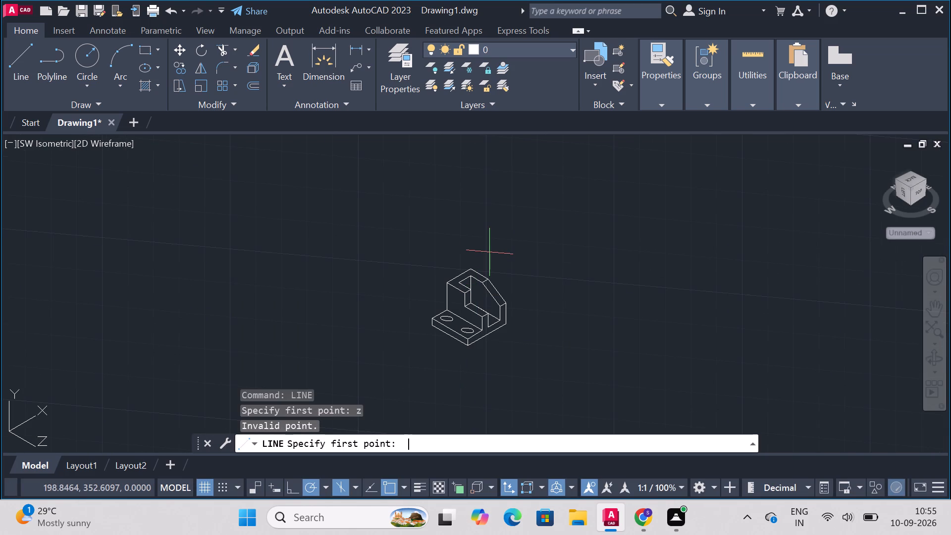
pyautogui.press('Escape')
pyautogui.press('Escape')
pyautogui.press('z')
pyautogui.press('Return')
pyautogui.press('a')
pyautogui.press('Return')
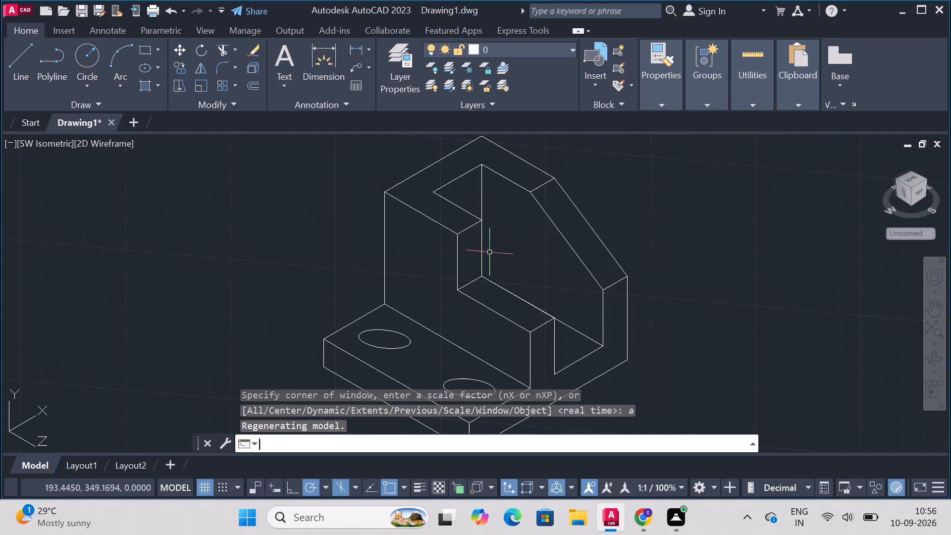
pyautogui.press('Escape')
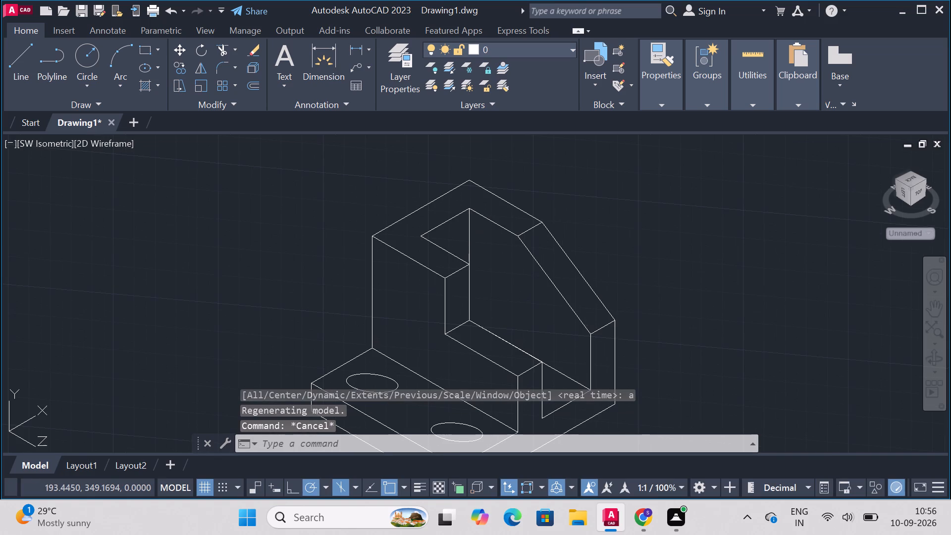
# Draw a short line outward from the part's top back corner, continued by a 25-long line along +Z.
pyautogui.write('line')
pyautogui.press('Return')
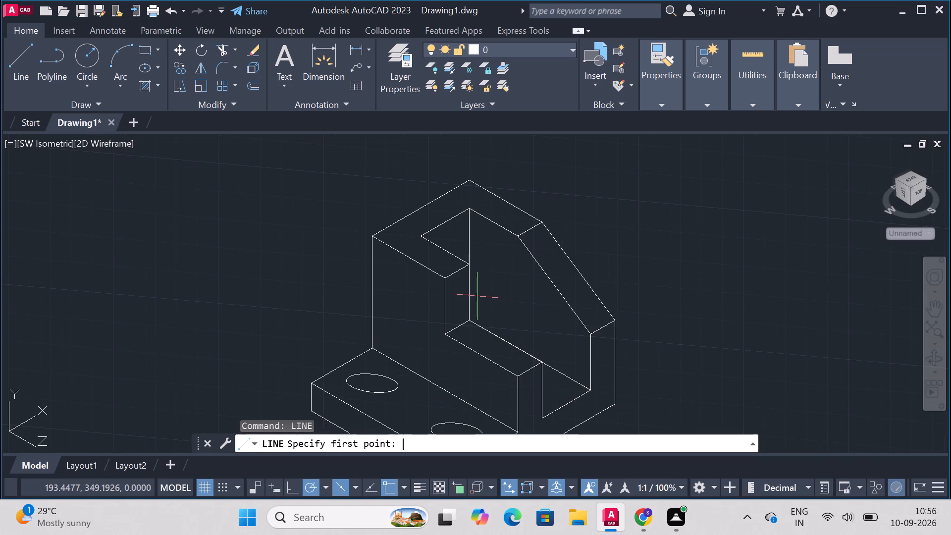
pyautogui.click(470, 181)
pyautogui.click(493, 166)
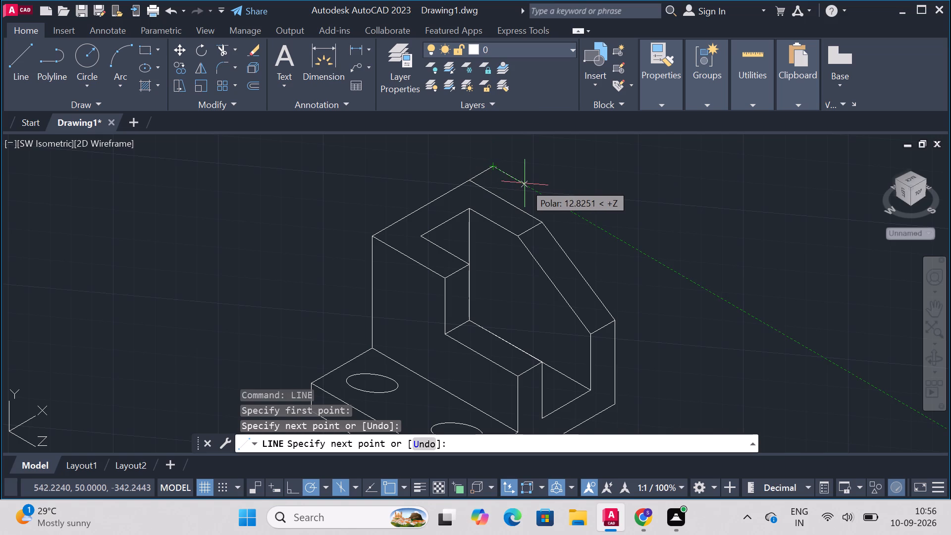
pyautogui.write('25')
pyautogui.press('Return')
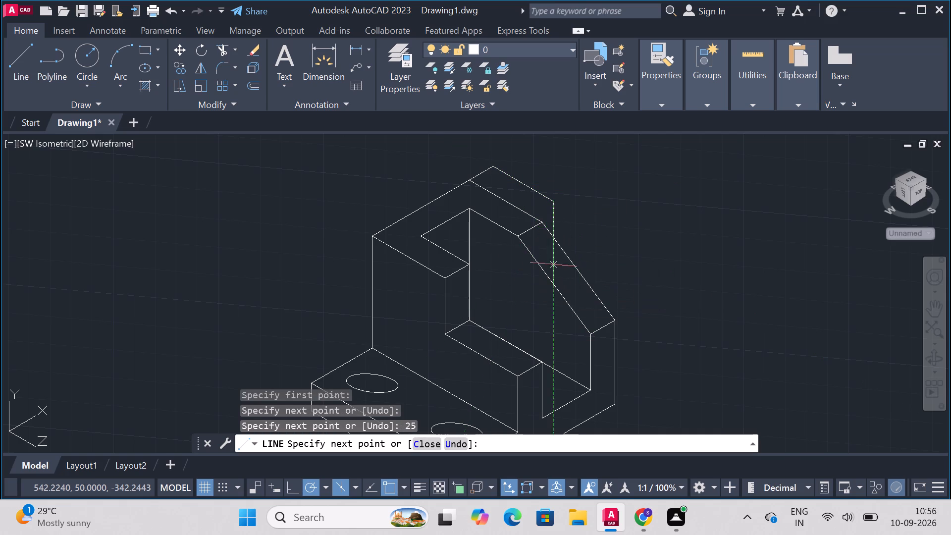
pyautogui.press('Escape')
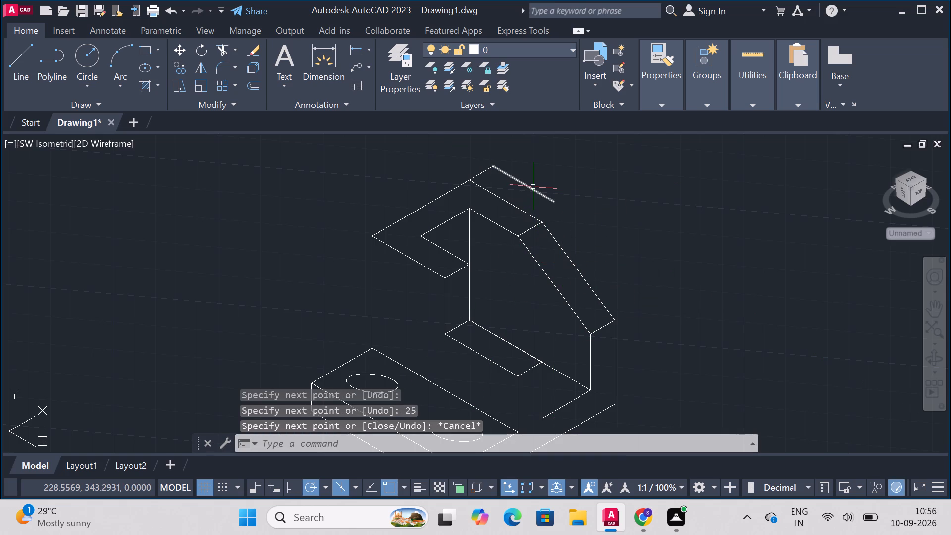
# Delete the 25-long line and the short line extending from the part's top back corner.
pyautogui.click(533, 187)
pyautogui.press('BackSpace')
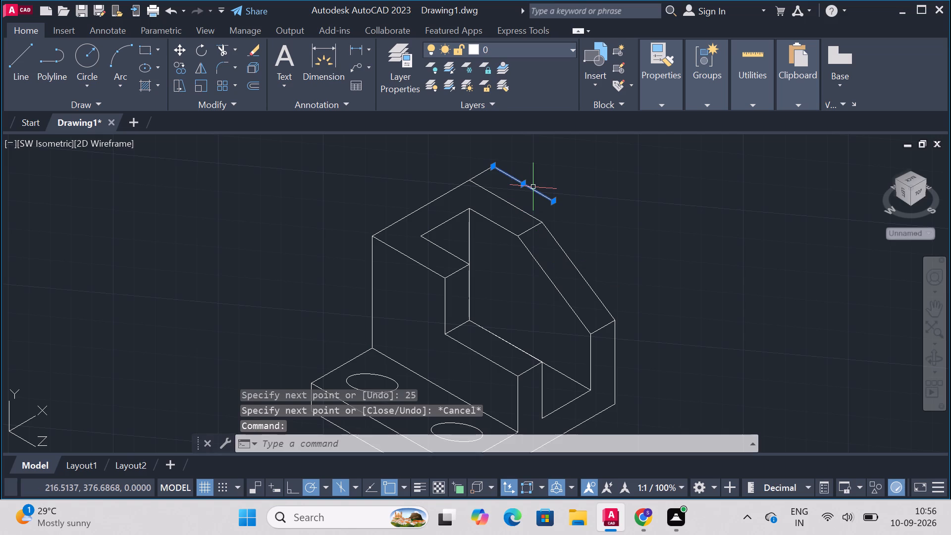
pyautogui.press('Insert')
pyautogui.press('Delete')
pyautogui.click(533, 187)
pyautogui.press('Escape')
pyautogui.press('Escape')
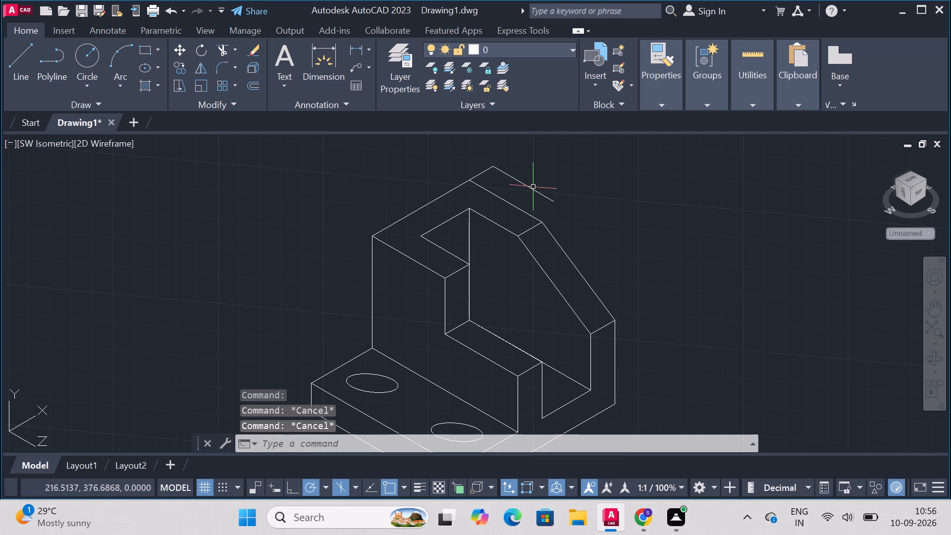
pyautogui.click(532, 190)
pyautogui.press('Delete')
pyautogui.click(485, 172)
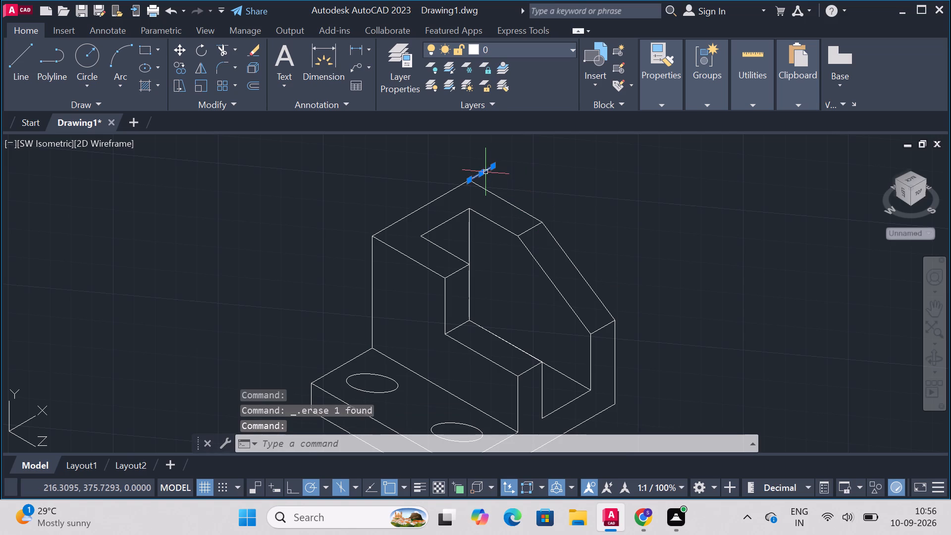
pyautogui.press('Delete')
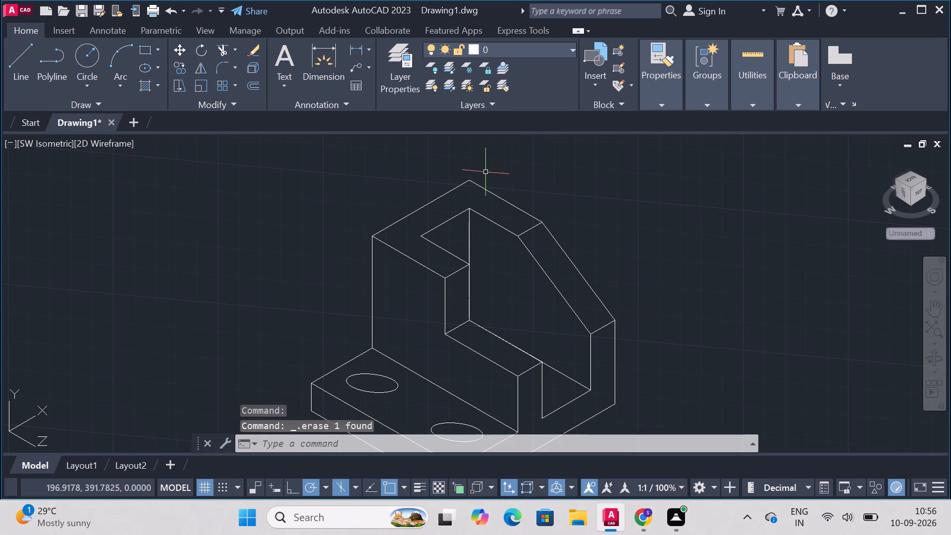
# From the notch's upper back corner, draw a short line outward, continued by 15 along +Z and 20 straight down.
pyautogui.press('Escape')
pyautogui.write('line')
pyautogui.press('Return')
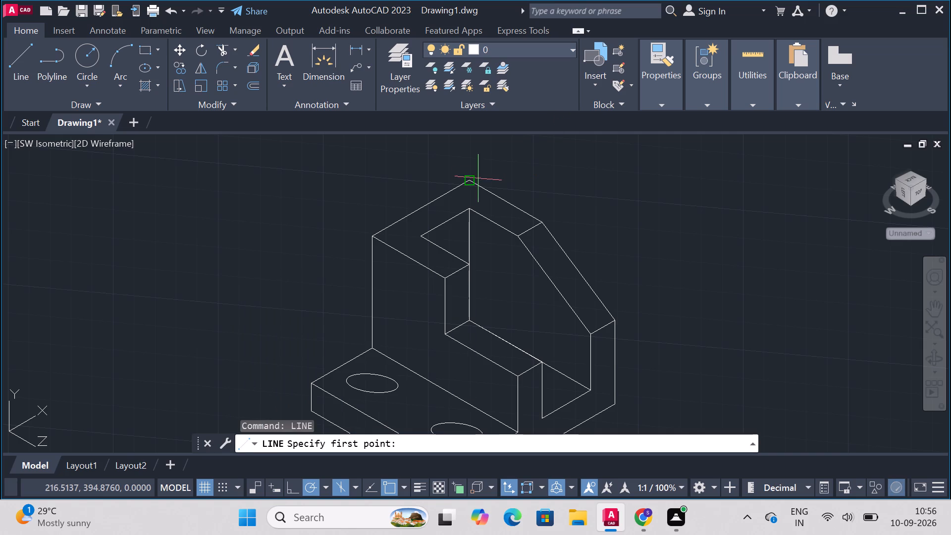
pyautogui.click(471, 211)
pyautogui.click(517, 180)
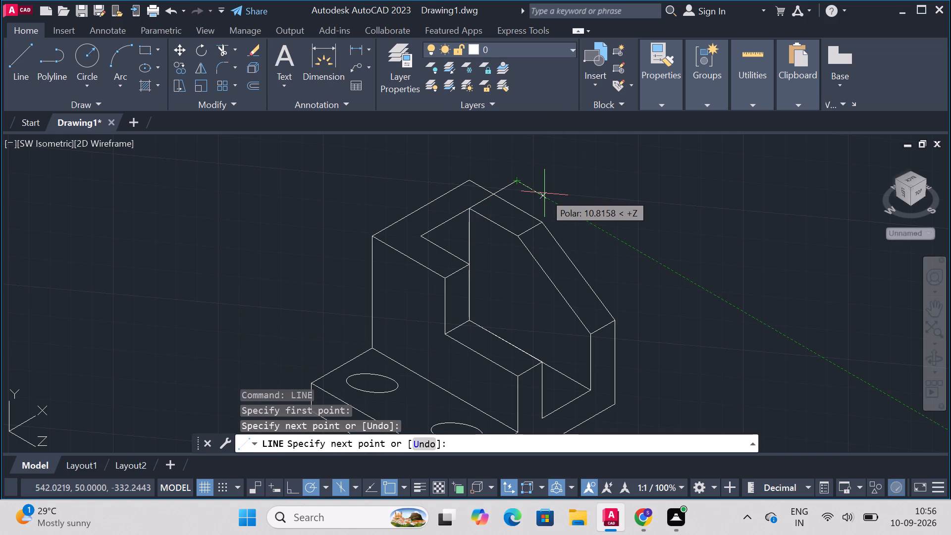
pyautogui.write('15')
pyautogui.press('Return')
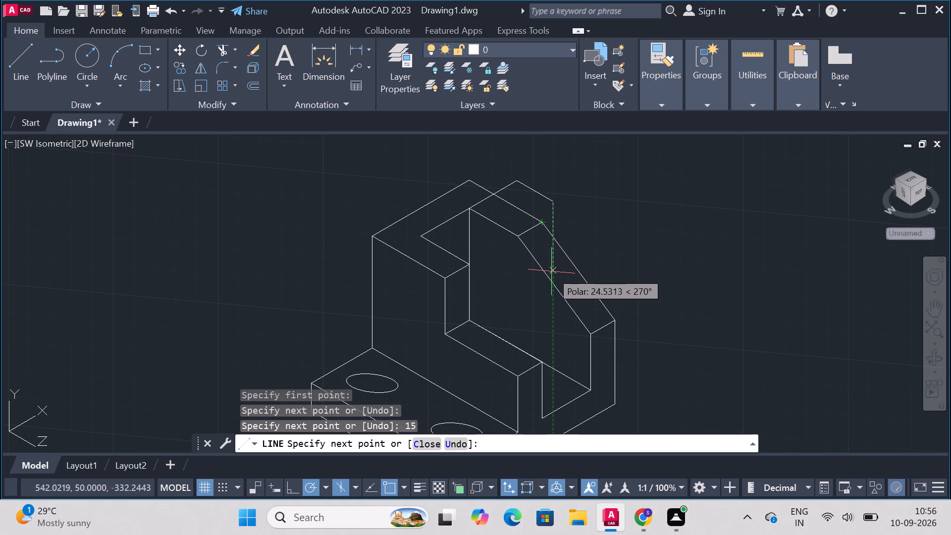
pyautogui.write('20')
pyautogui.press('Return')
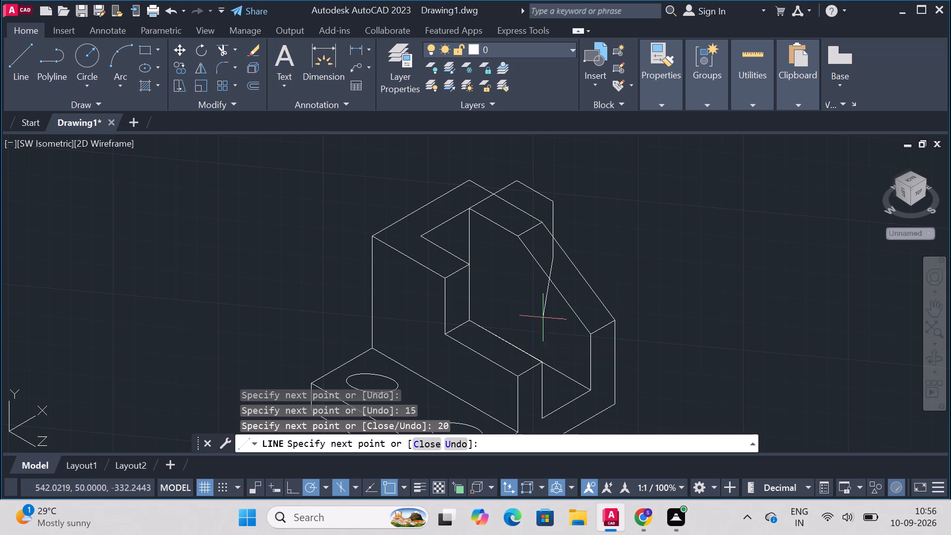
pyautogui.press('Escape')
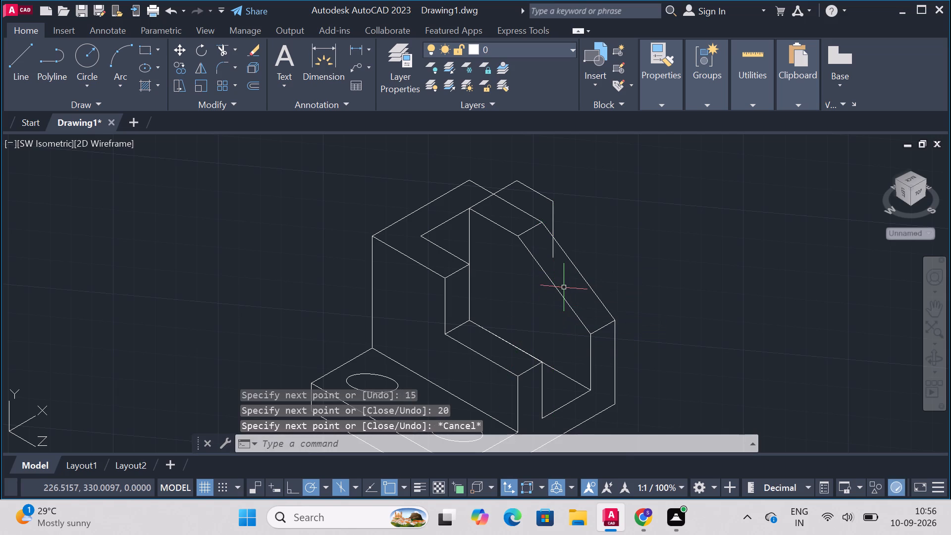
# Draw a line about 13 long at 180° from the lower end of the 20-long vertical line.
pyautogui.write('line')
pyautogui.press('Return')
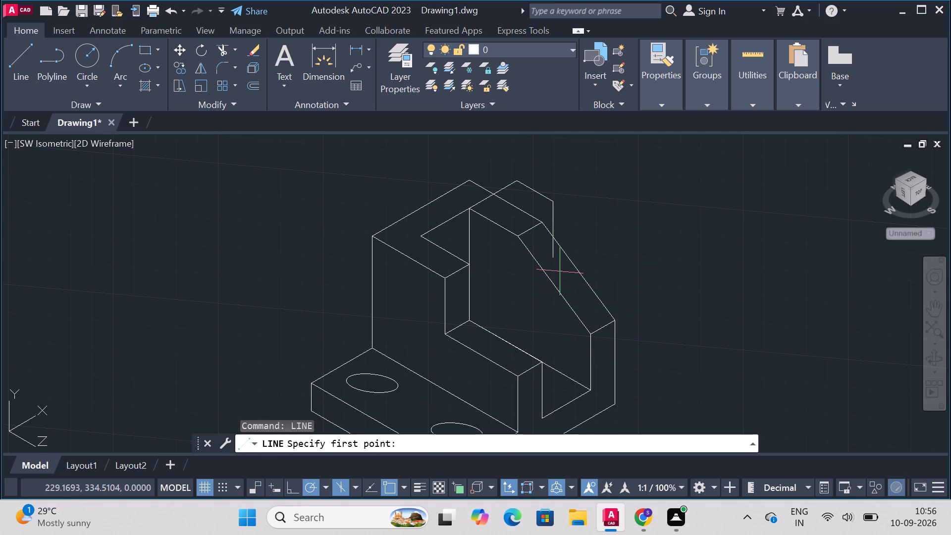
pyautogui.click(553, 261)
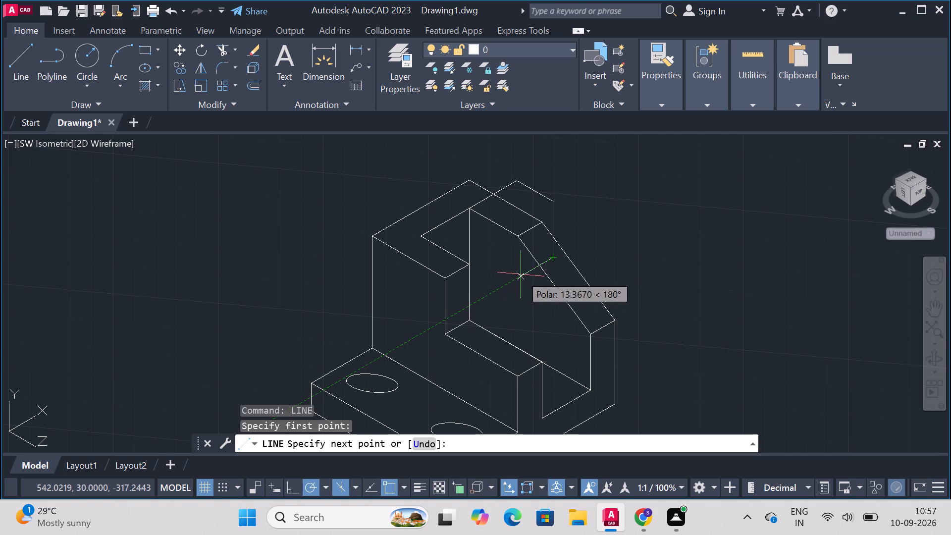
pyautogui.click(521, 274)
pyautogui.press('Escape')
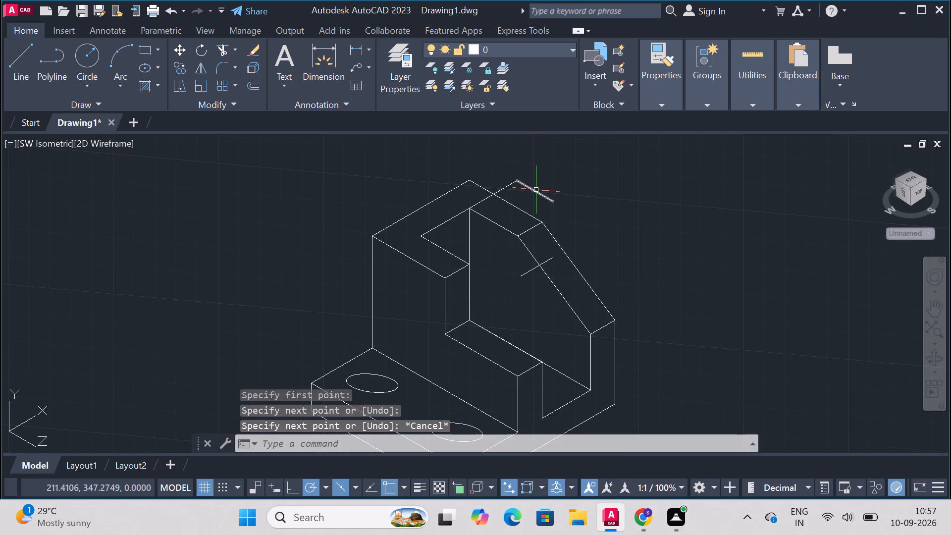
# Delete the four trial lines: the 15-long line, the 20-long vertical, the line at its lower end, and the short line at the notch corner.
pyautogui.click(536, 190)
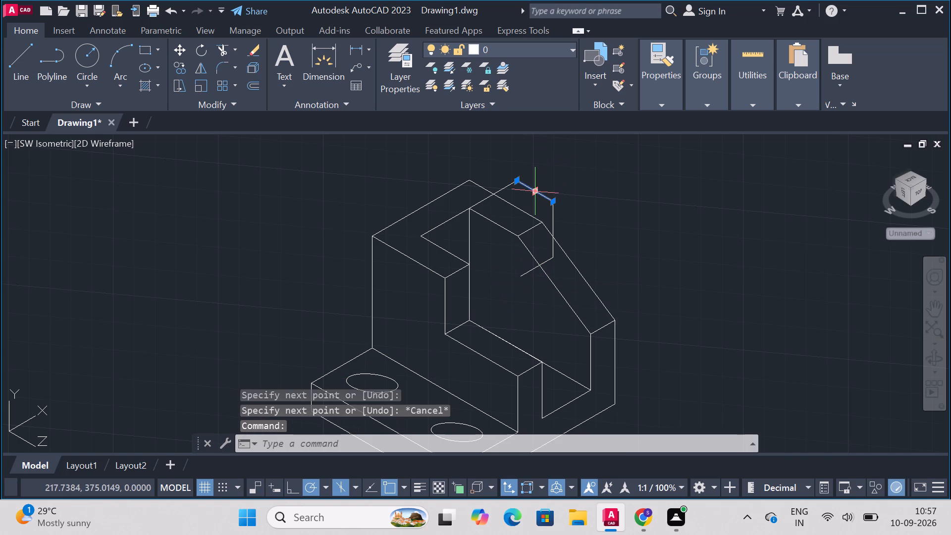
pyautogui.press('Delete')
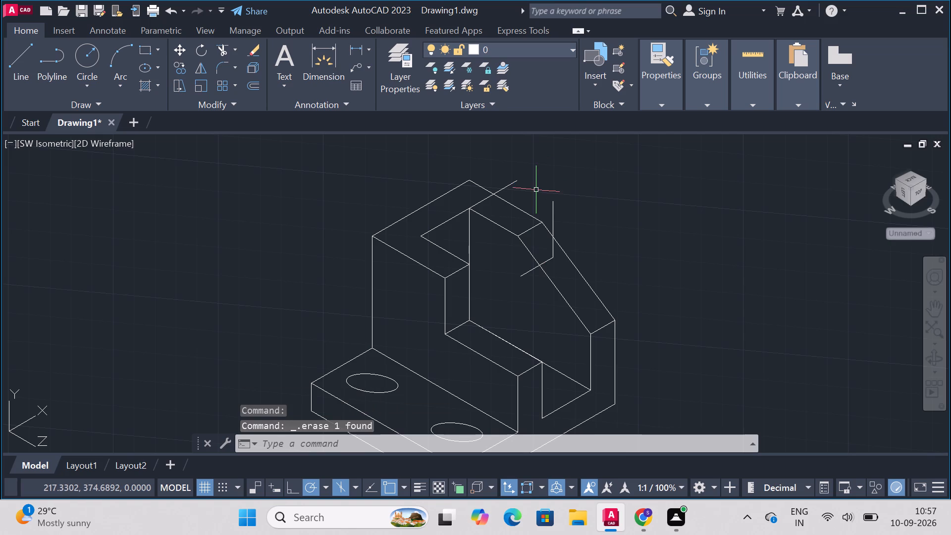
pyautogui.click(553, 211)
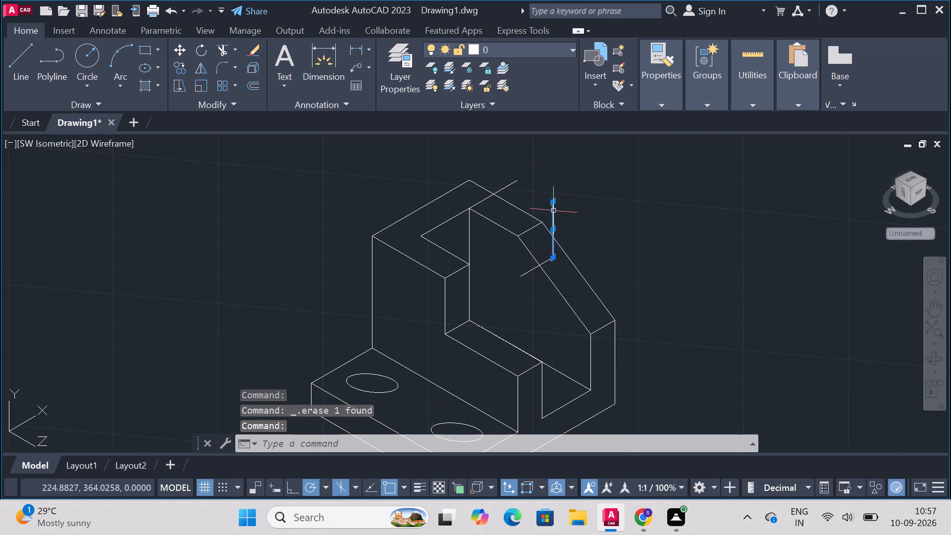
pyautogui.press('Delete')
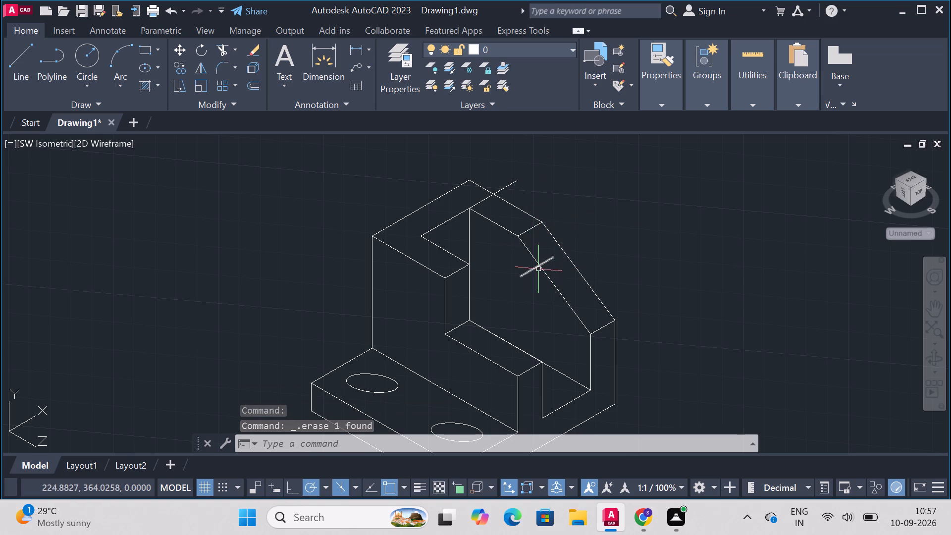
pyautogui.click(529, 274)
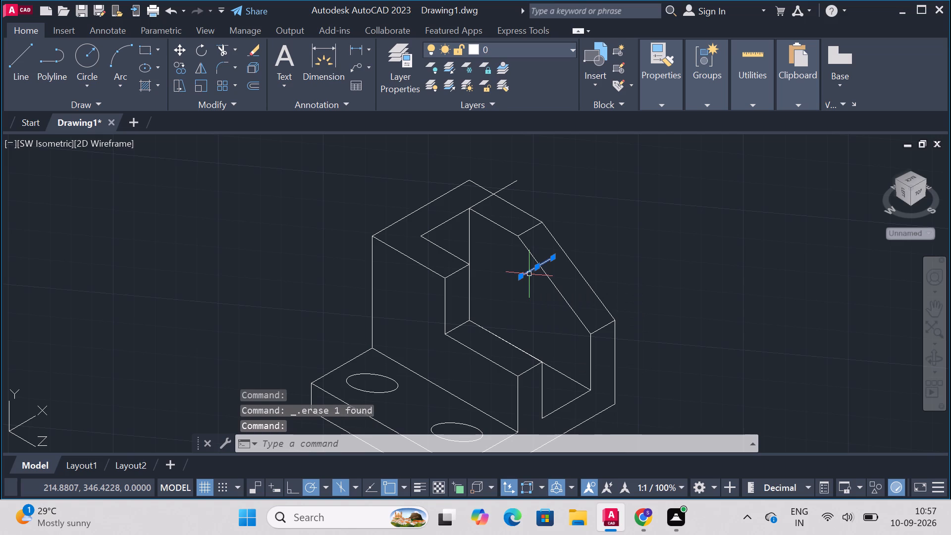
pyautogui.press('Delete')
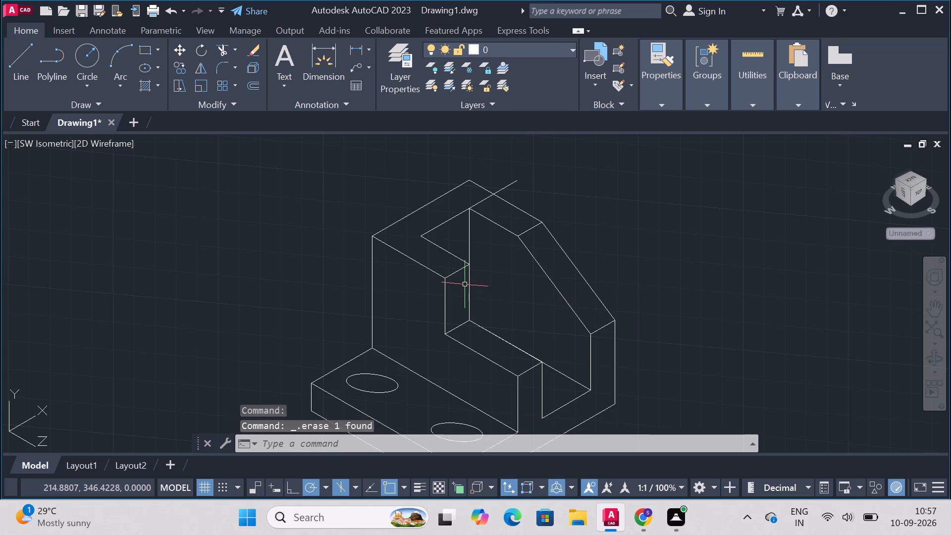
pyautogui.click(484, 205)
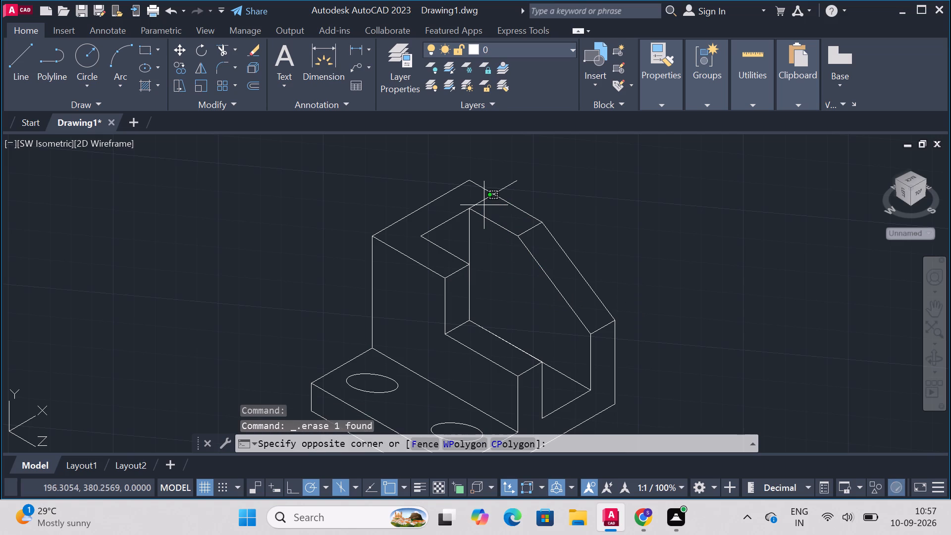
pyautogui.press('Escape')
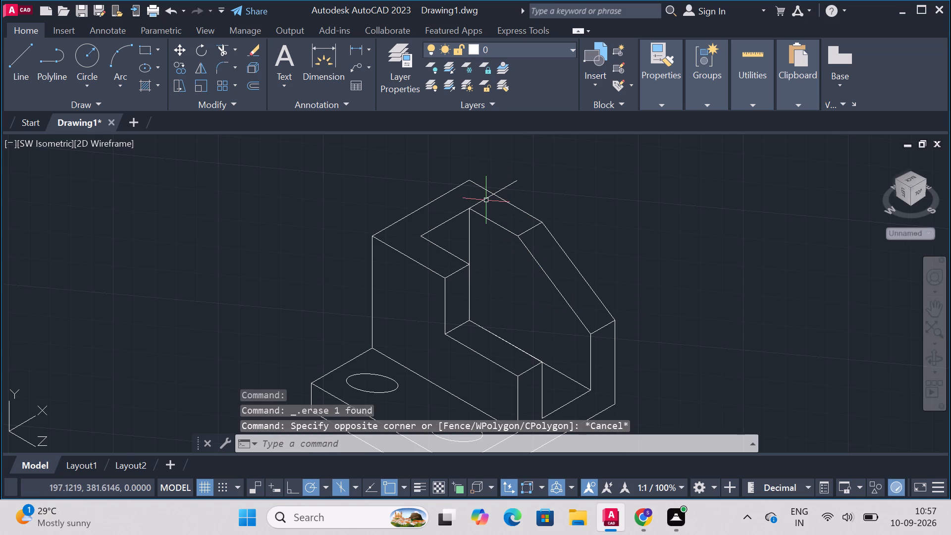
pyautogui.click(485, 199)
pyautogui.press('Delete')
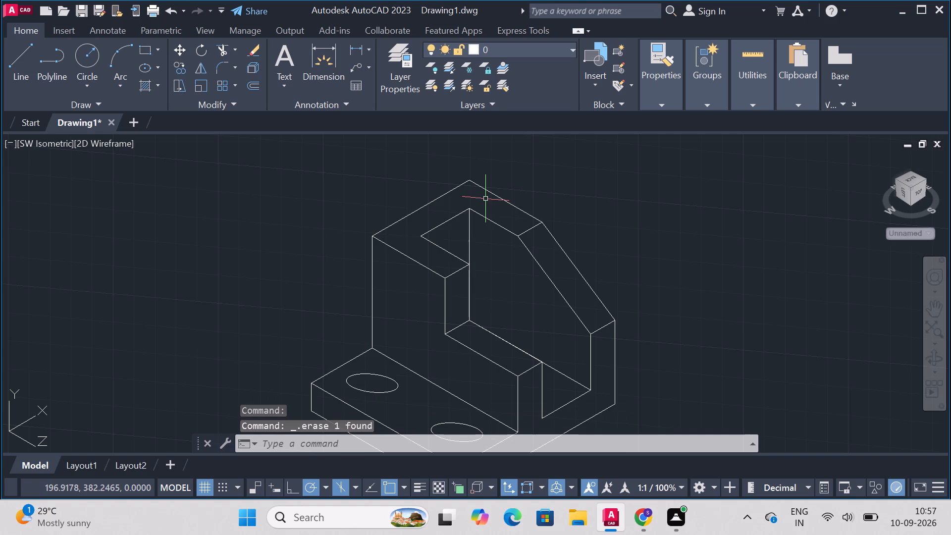
# Draw a 15-long line along +Z starting about 5 below the notch's upper back corner.
pyautogui.write('line')
pyautogui.press('Return')
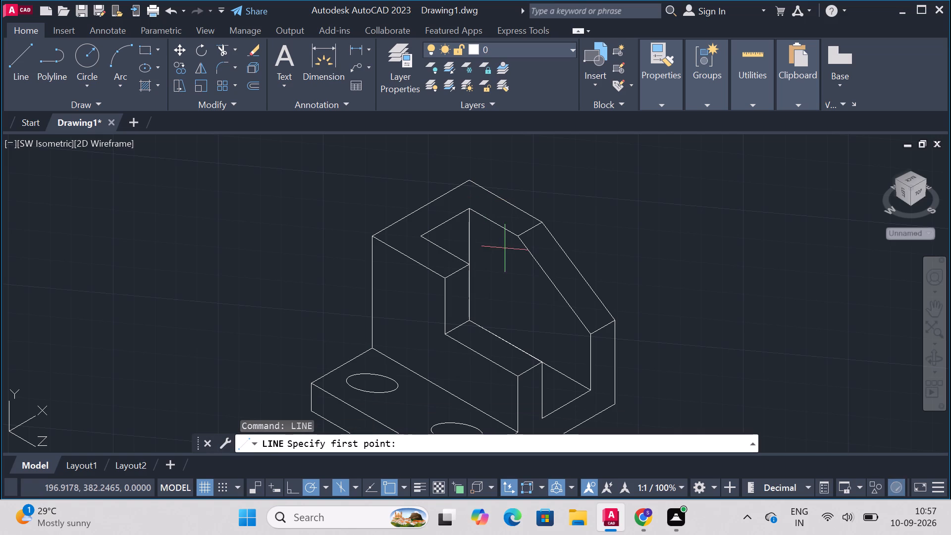
pyautogui.click(469, 223)
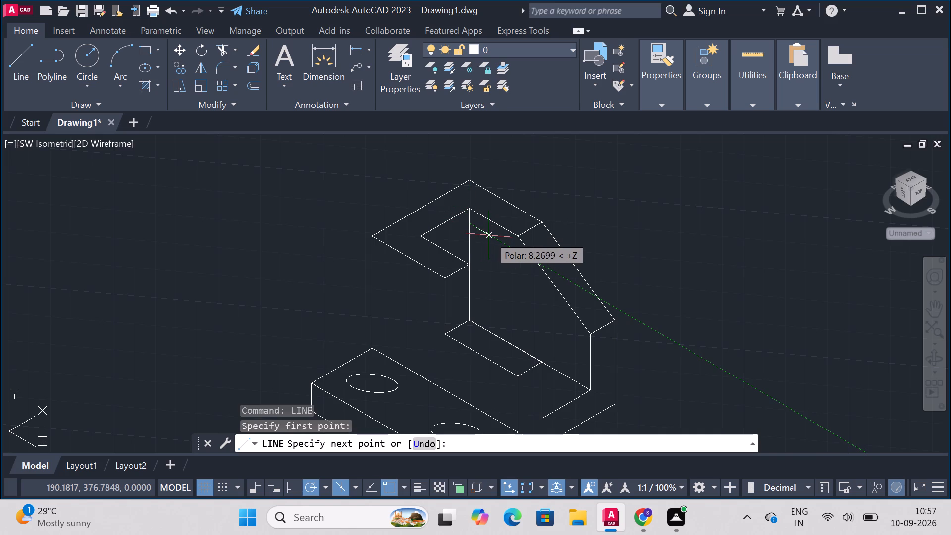
pyautogui.write('15')
pyautogui.press('Return')
pyautogui.press('Escape')
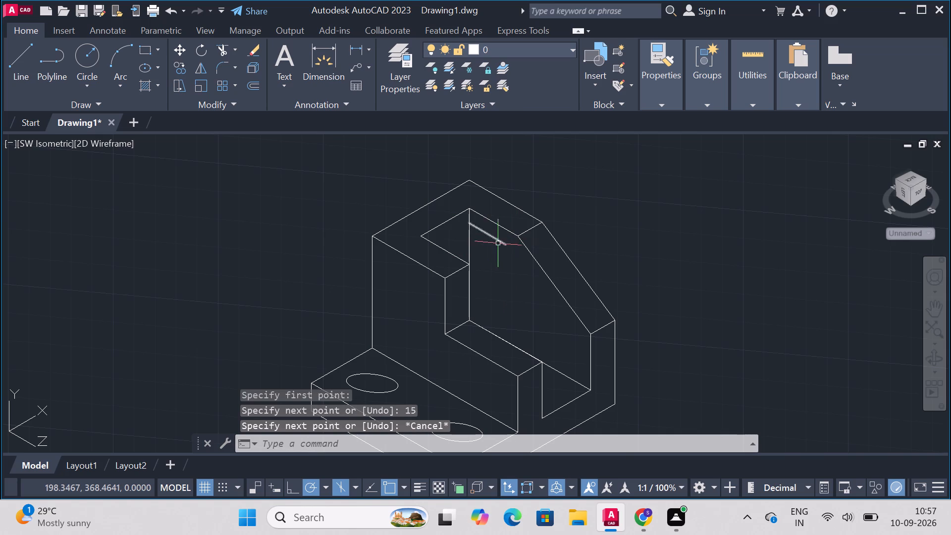
# Draw a short vertical line from the free end of the 15-long line up to the top face's inner edge.
pyautogui.write('lin')
pyautogui.press('e')
pyautogui.press('Return')
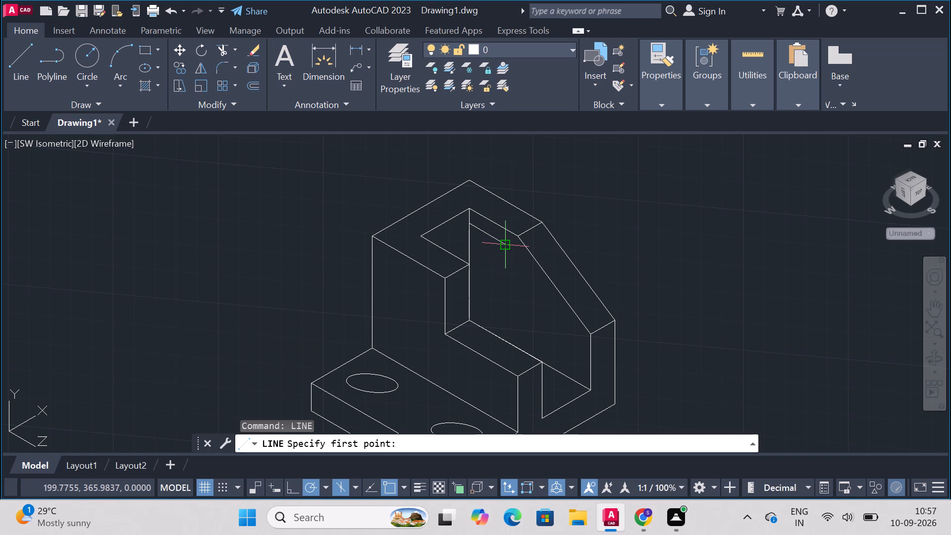
pyautogui.click(505, 249)
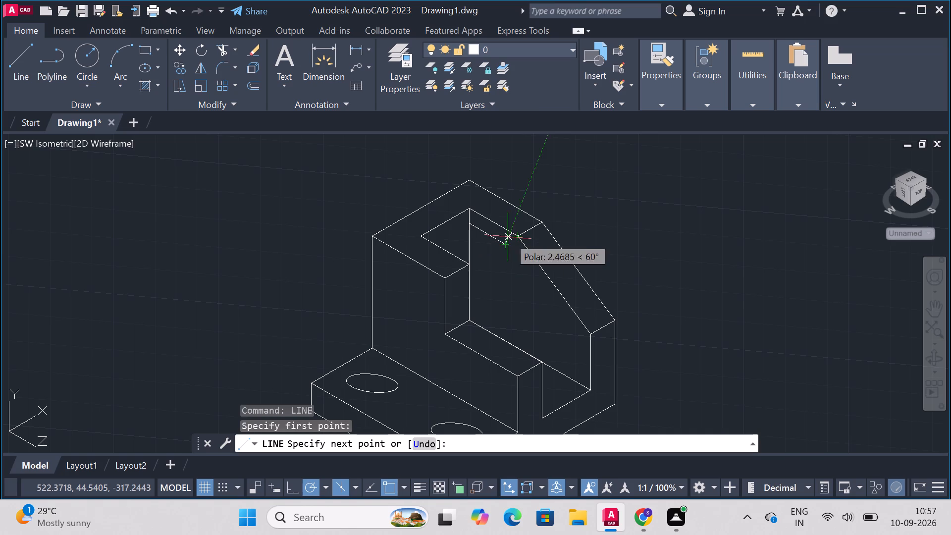
pyautogui.click(507, 230)
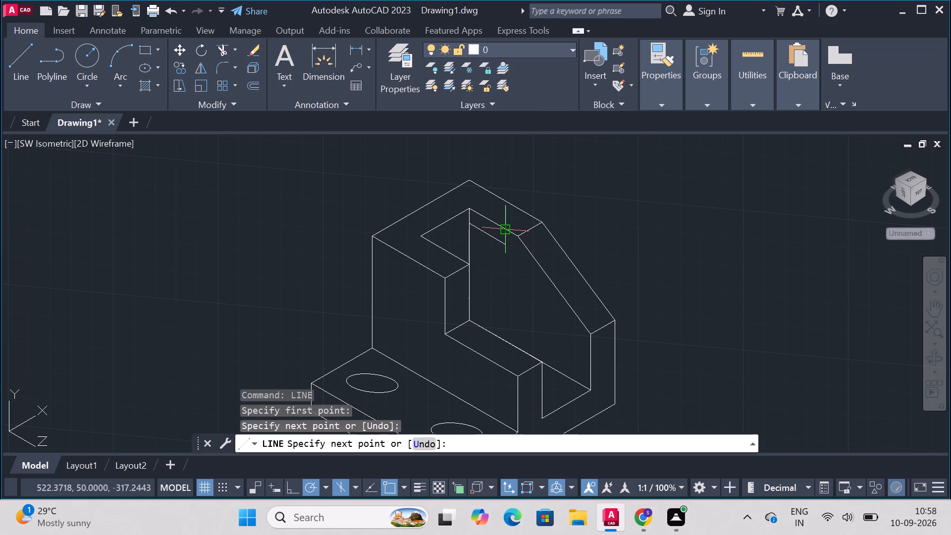
pyautogui.press('Escape')
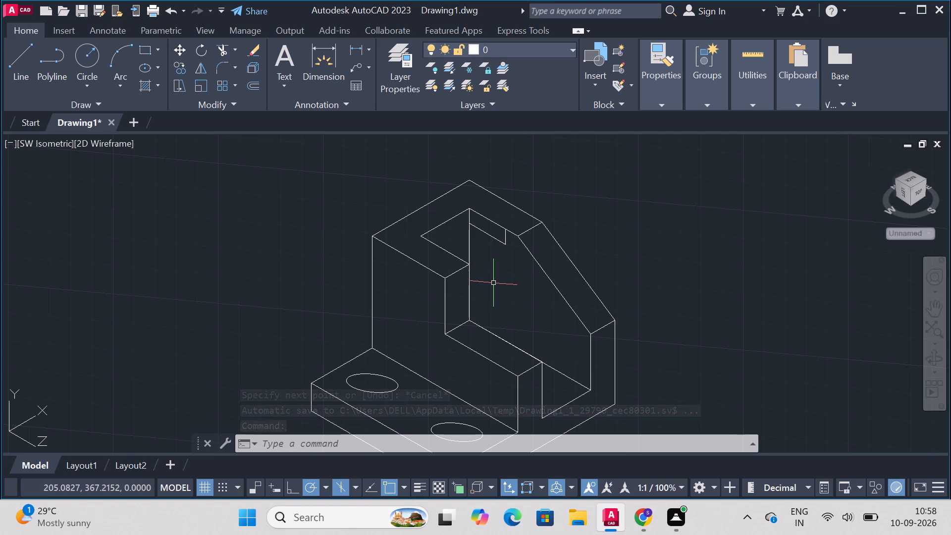
pyautogui.press('Escape')
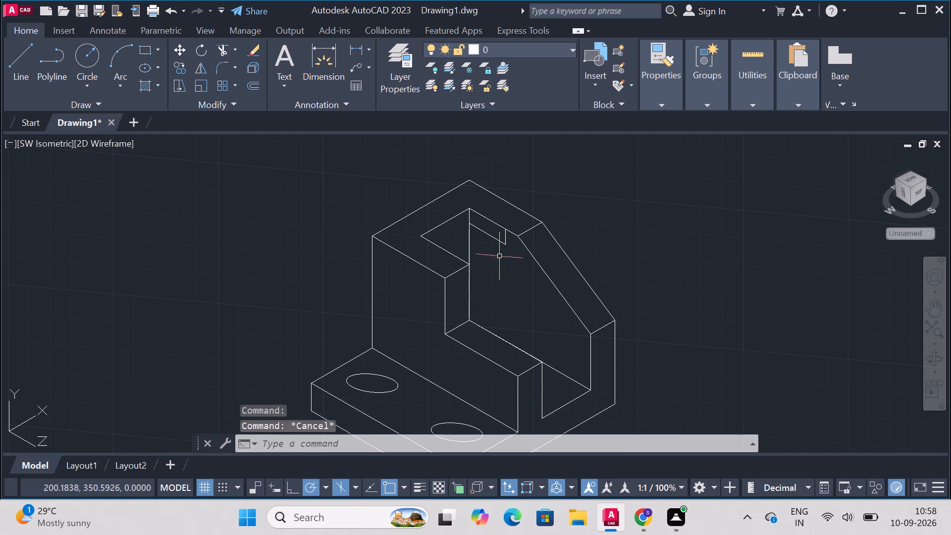
pyautogui.click(506, 237)
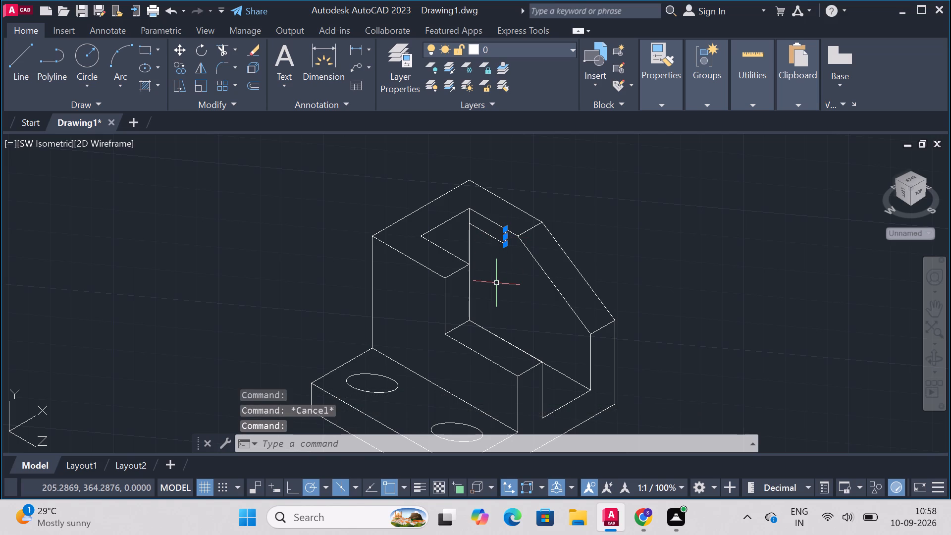
pyautogui.press('Escape')
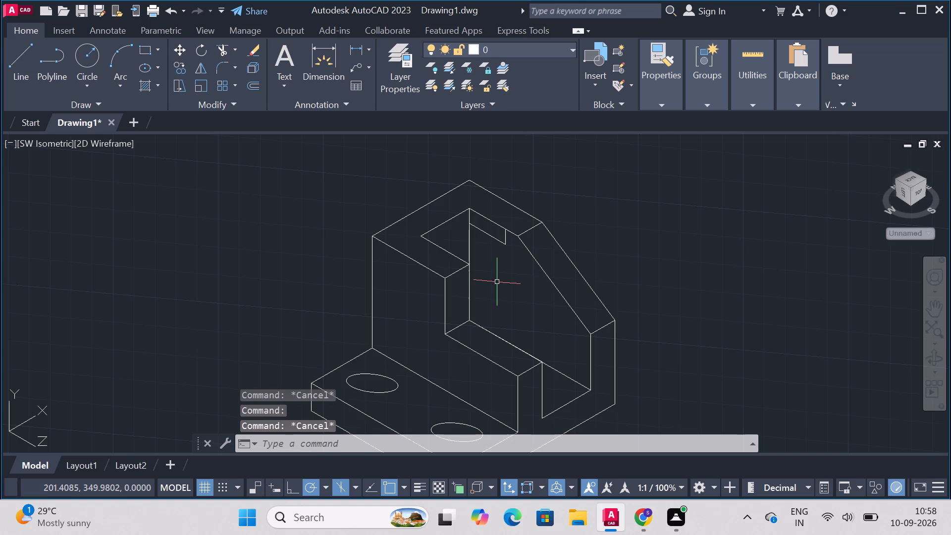
# Draw a line across the top face from the short vertical's upper end to the outer back edge.
pyautogui.write('line')
pyautogui.press('Return')
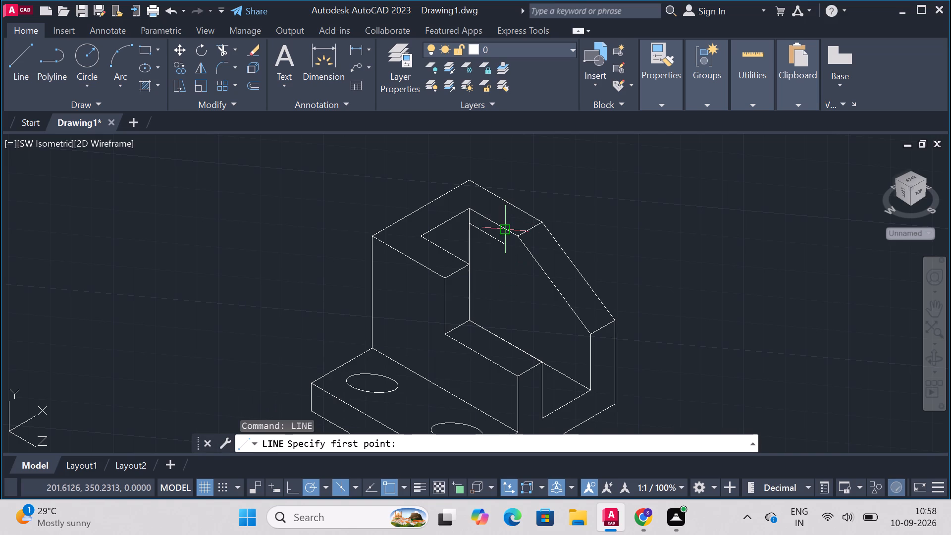
pyautogui.click(501, 232)
pyautogui.click(529, 214)
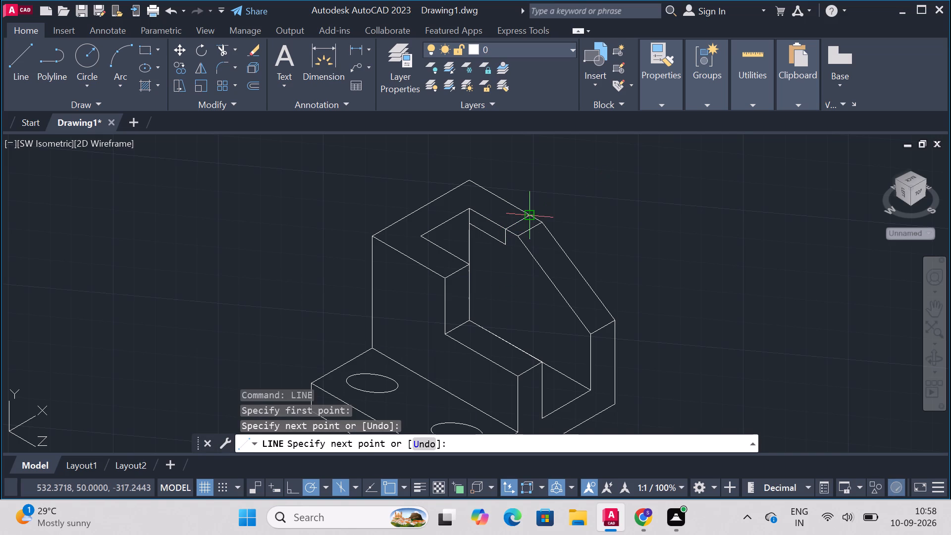
pyautogui.press('Escape')
# Delete the short vertical line between the 15-long line and the top face's inner edge.
pyautogui.click(505, 238)
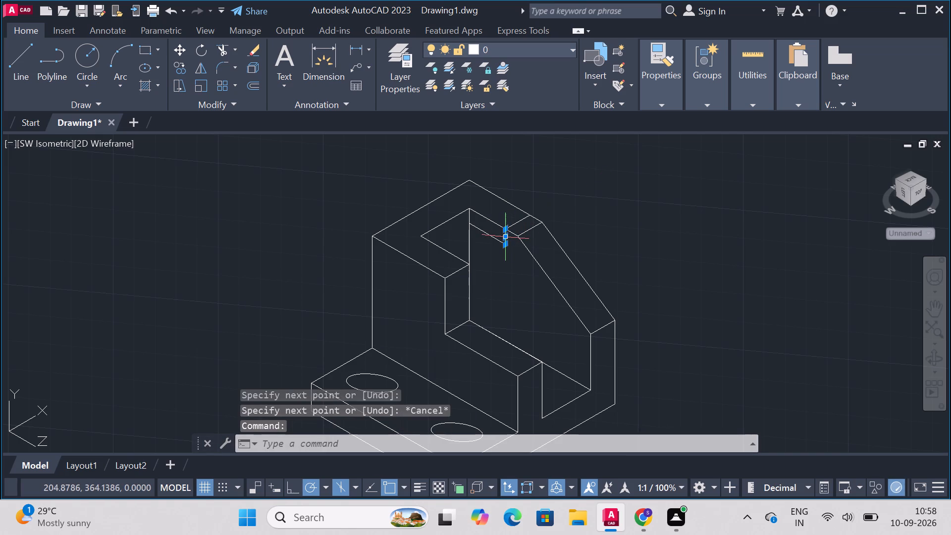
pyautogui.press('Delete')
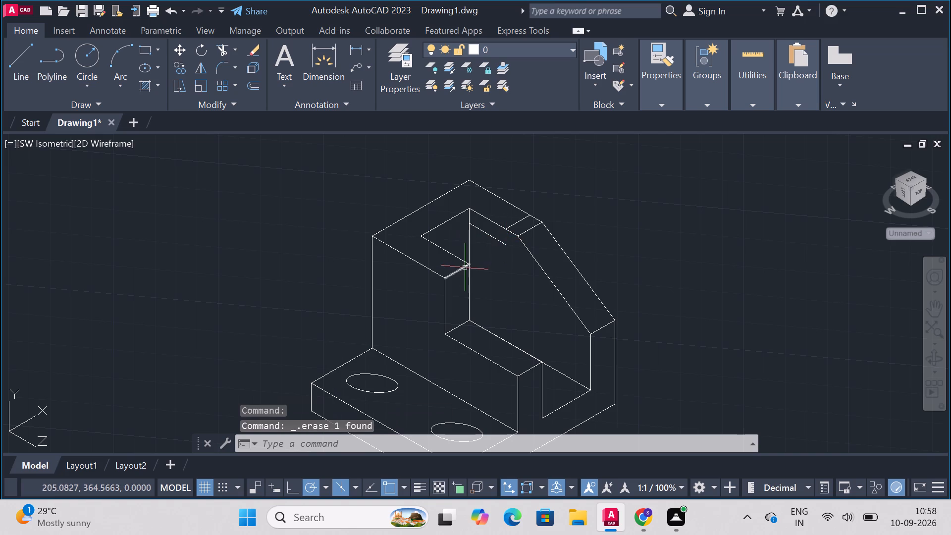
# Draw a 20-long vertical line down from the inner-edge end of the line crossing the top face.
pyautogui.write('line')
pyautogui.press('Return')
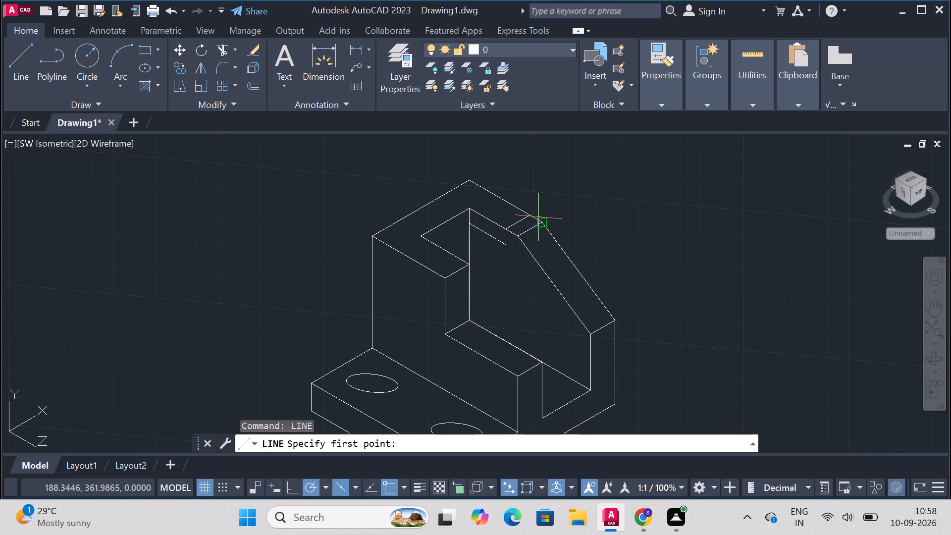
pyautogui.click(506, 228)
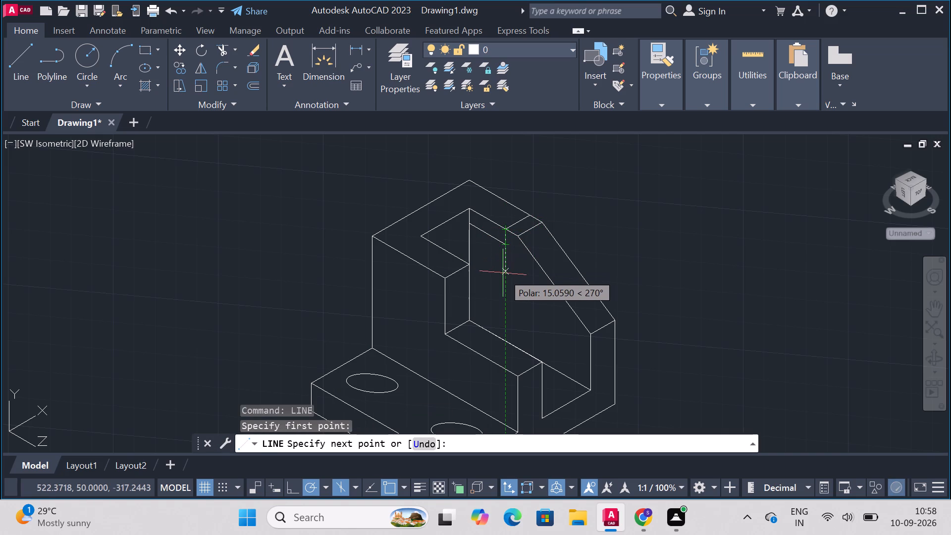
pyautogui.write('20')
pyautogui.press('Return')
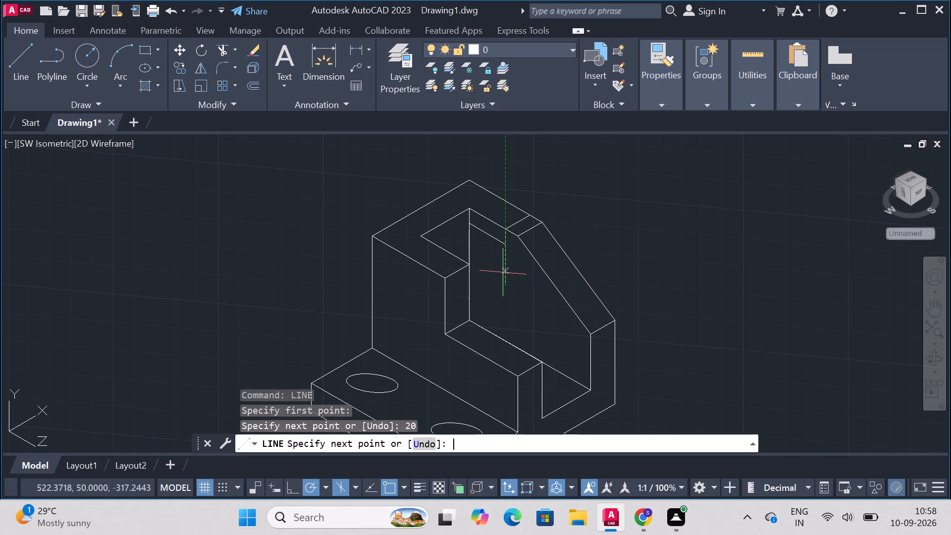
# Delete the 15-long construction line at the back wall and the short line crossing the top face.
pyautogui.press('Escape')
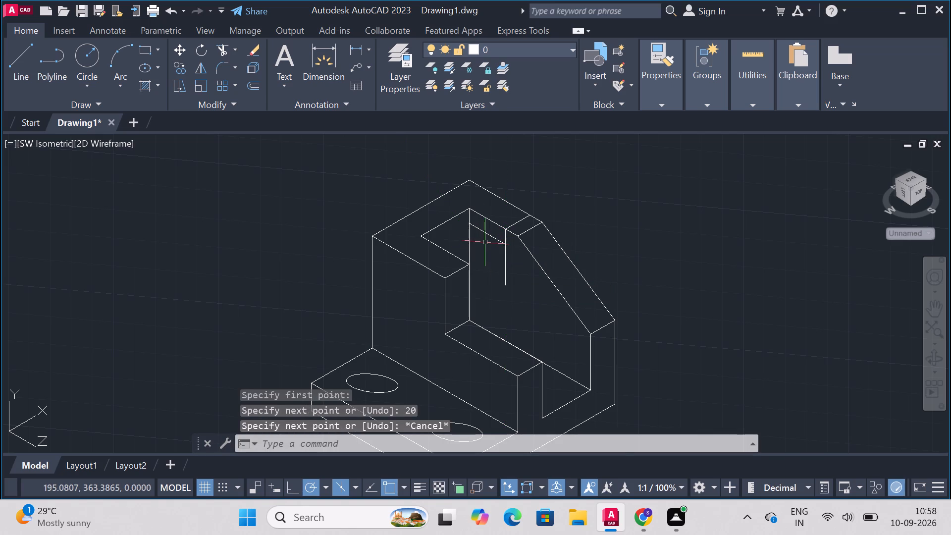
pyautogui.click(487, 234)
pyautogui.press('Delete')
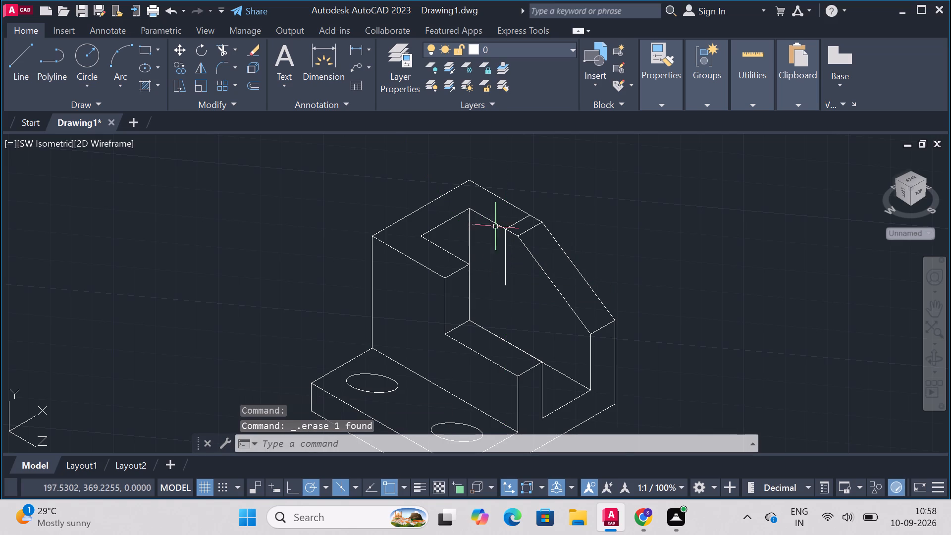
pyautogui.click(519, 222)
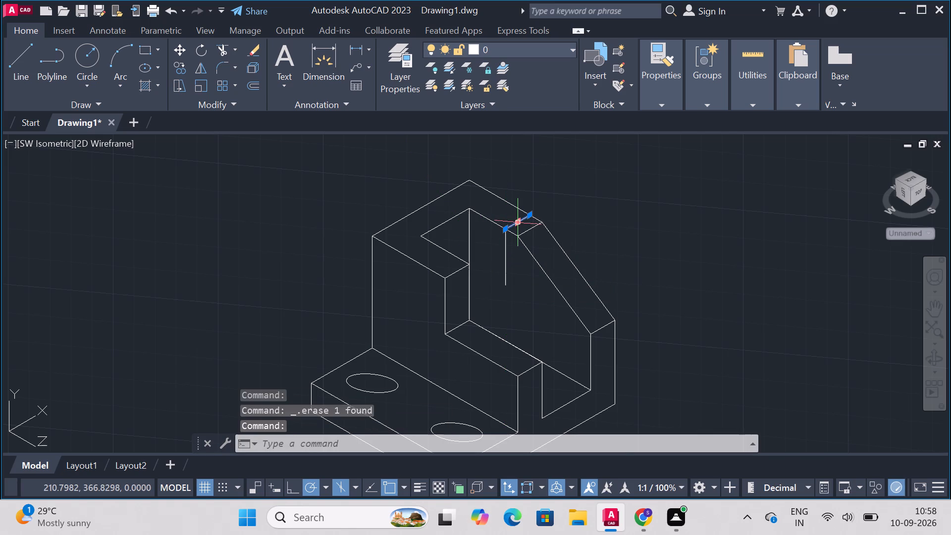
pyautogui.press('Delete')
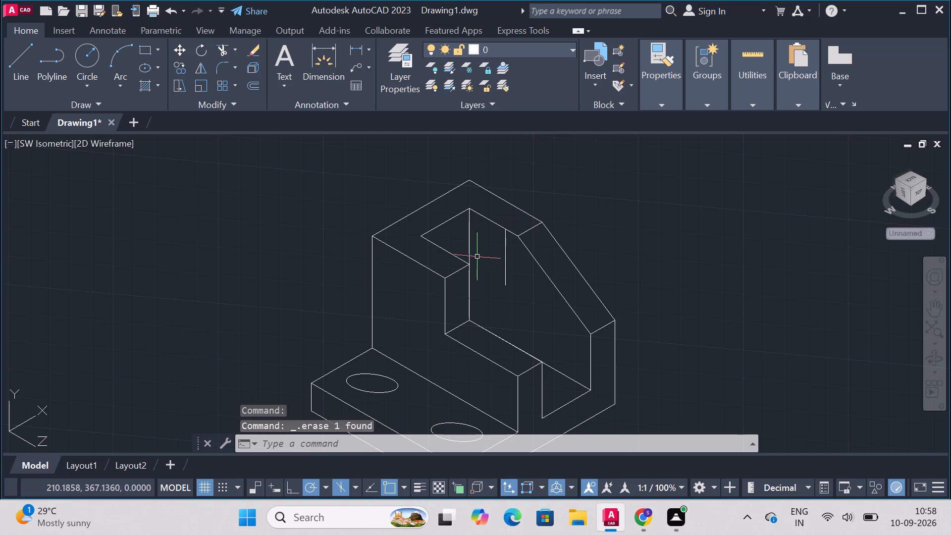
# Draw a radius-10 isocircle on the left isoplane, centred at the lower end of the 20-long vertical line.
pyautogui.write('el')
pyautogui.press('Return')
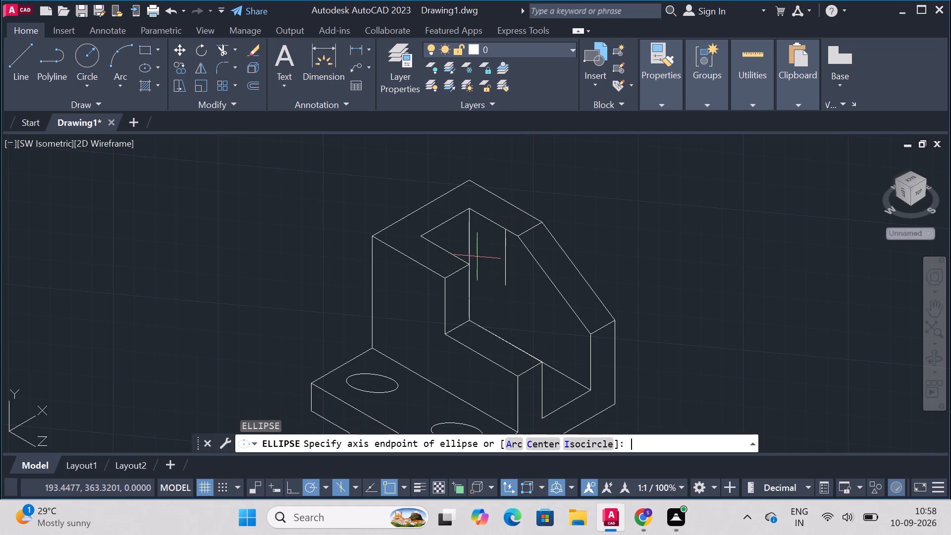
pyautogui.write('iso')
pyautogui.press('Return')
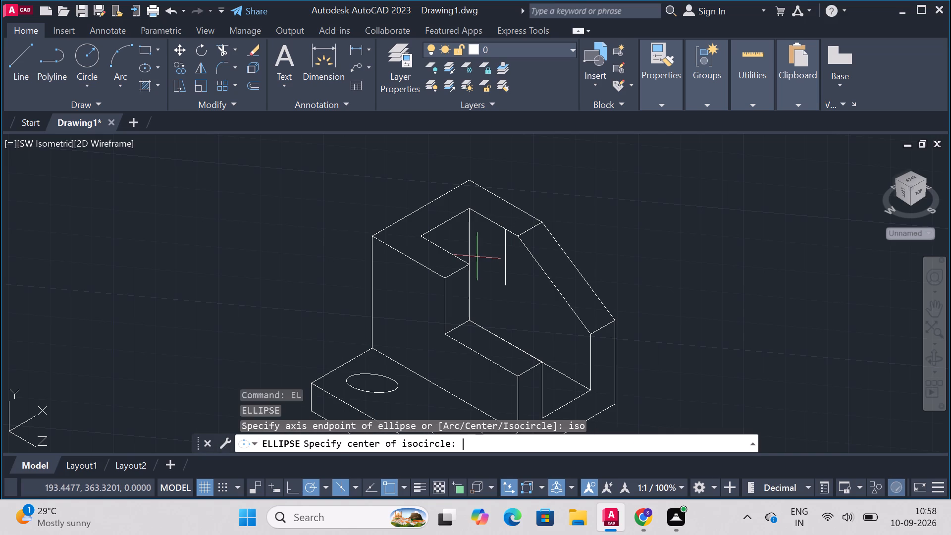
pyautogui.click(508, 286)
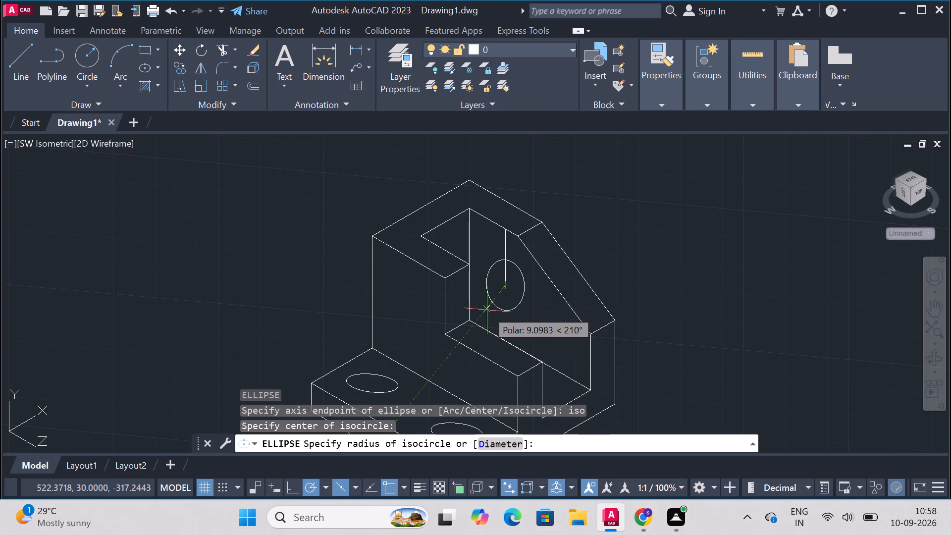
pyautogui.press('F5')
pyautogui.press('F5')
pyautogui.press('F5')
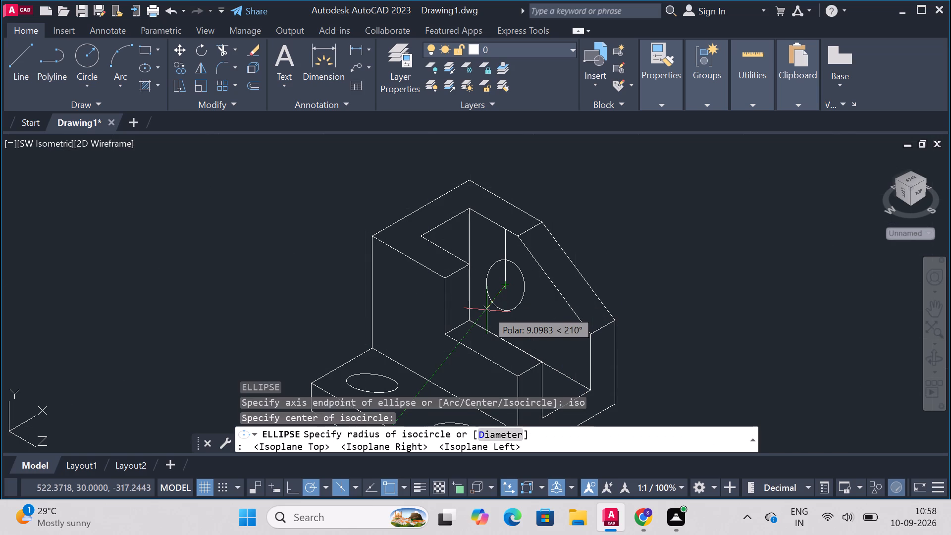
pyautogui.press('F5')
pyautogui.press('F5')
pyautogui.press('F5')
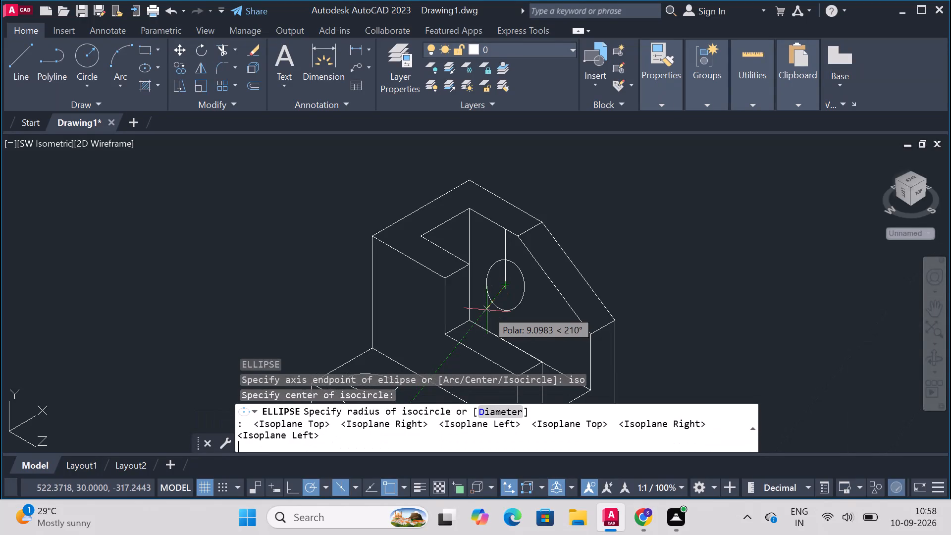
pyautogui.press('d')
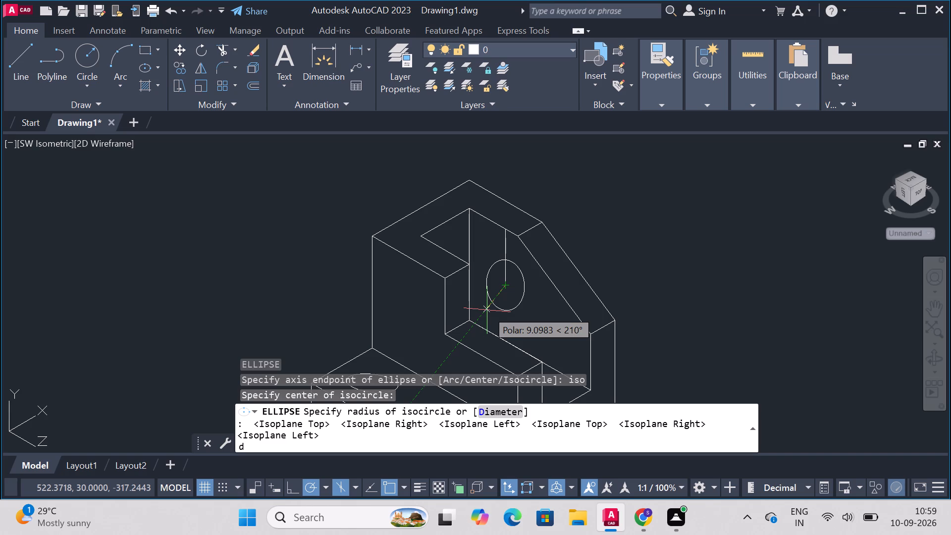
pyautogui.press('BackSpace')
pyautogui.press('r')
pyautogui.press('Return')
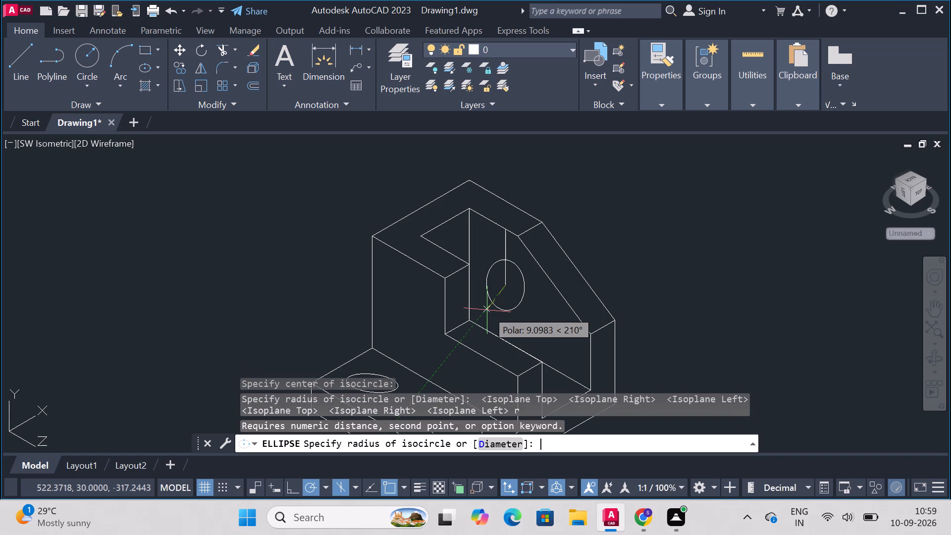
pyautogui.write('10')
pyautogui.press('Return')
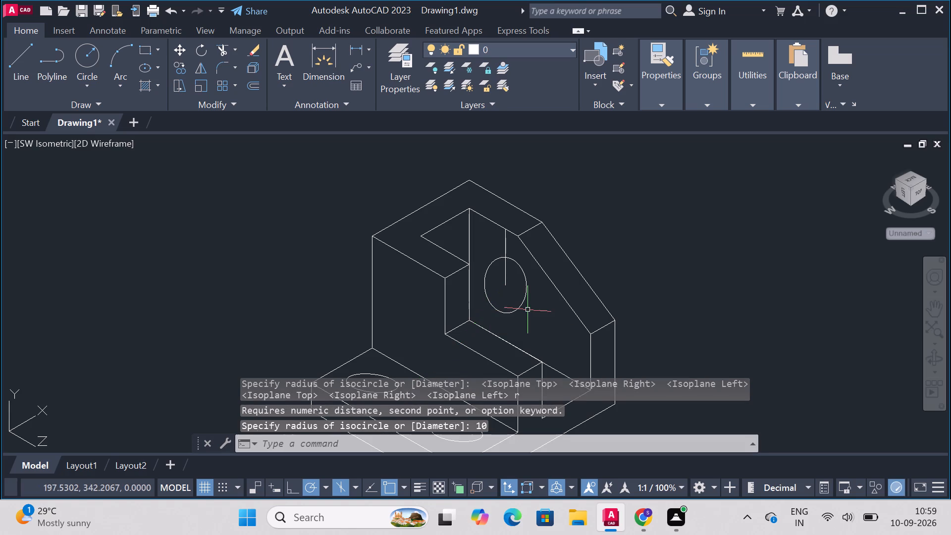
# Draw a 10-long line from the new circle's centre, running back into the wall's thickness.
pyautogui.write('lin')
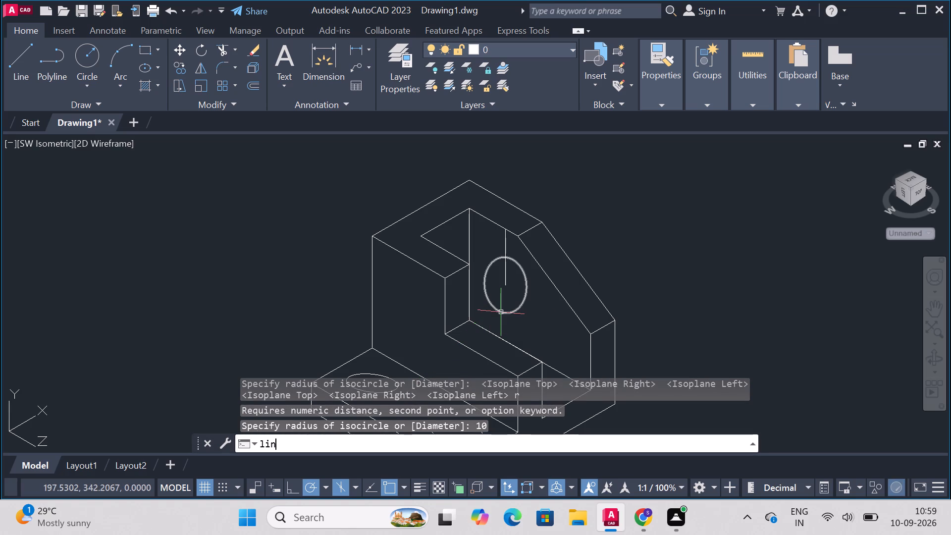
pyautogui.press('e')
pyautogui.press('Return')
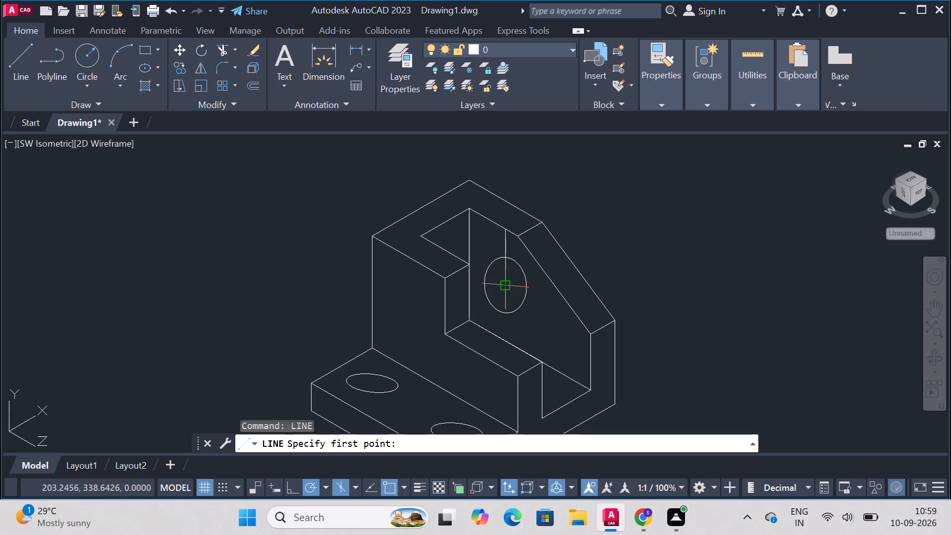
pyautogui.click(506, 284)
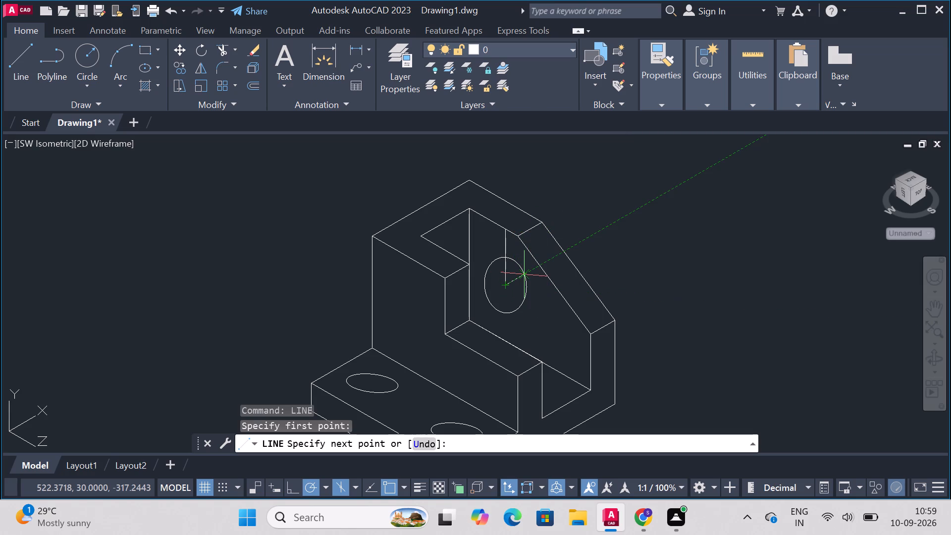
pyautogui.write('10')
pyautogui.press('Return')
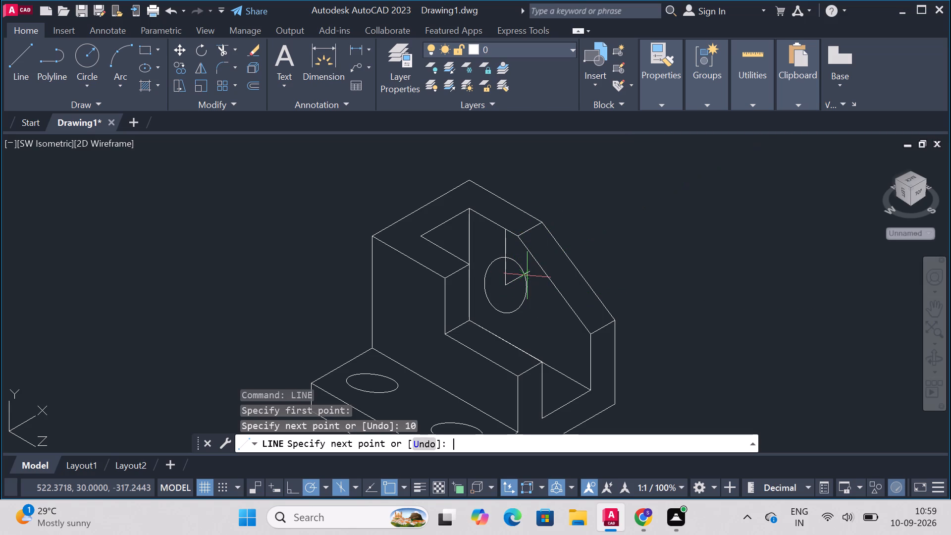
pyautogui.press('Escape')
# Delete the 20-long vertical construction line above the new circle's centre.
pyautogui.click(505, 245)
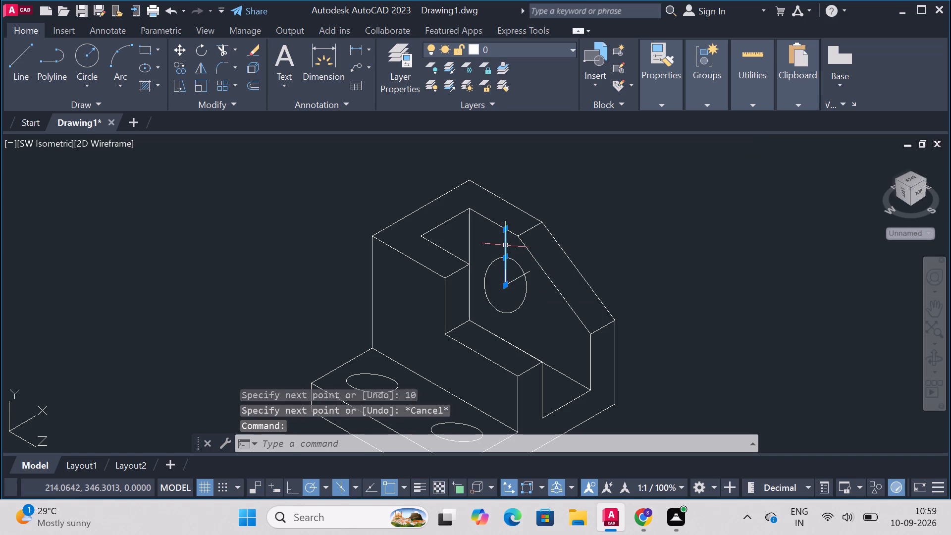
pyautogui.press('Delete')
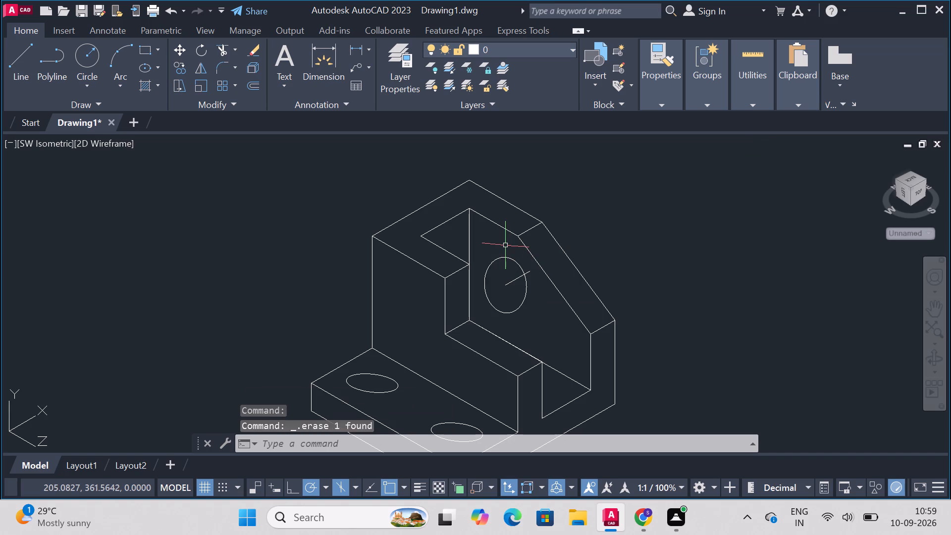
# Copy the radius-10 circle from its centre 10 units back along the short depth line.
pyautogui.click(503, 310)
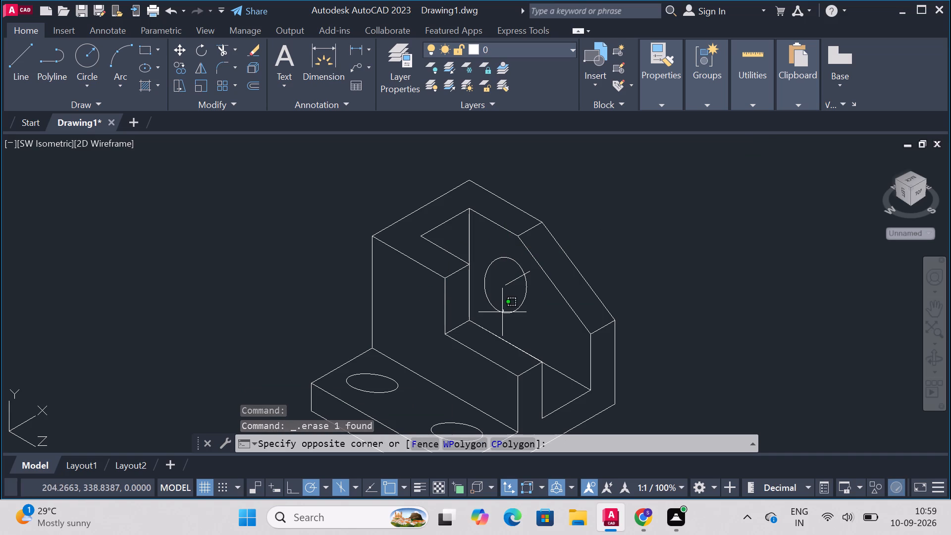
pyautogui.click(499, 312)
pyautogui.write('copy')
pyautogui.press('Return')
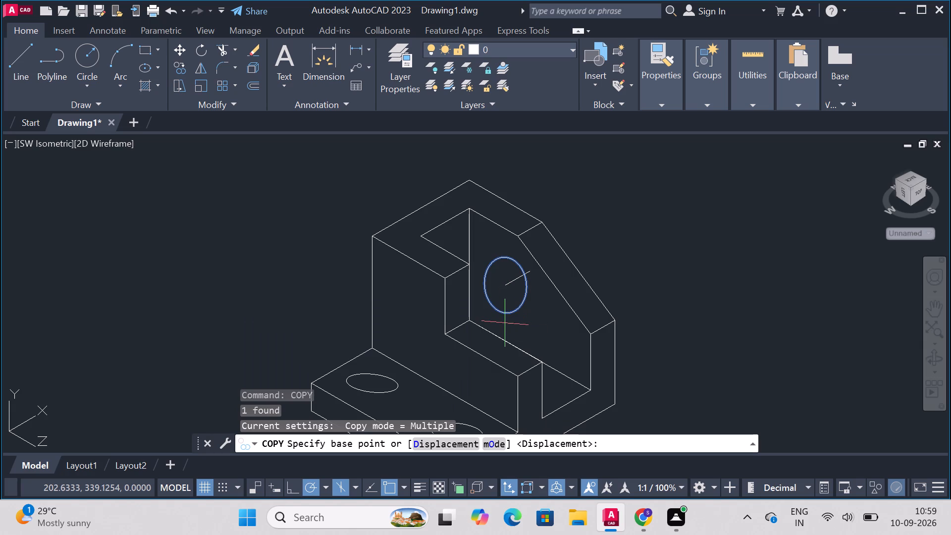
pyautogui.click(506, 284)
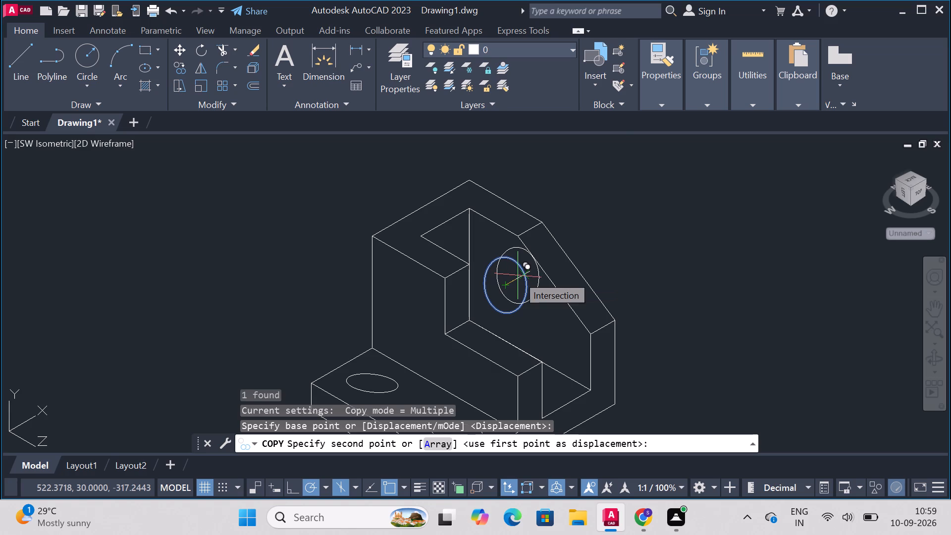
pyautogui.write('10')
pyautogui.press('Return')
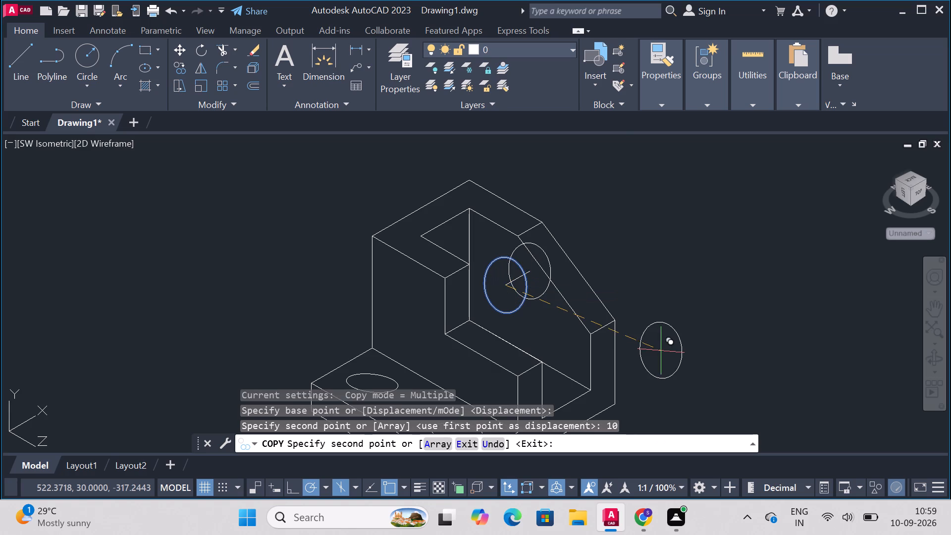
pyautogui.press('Escape')
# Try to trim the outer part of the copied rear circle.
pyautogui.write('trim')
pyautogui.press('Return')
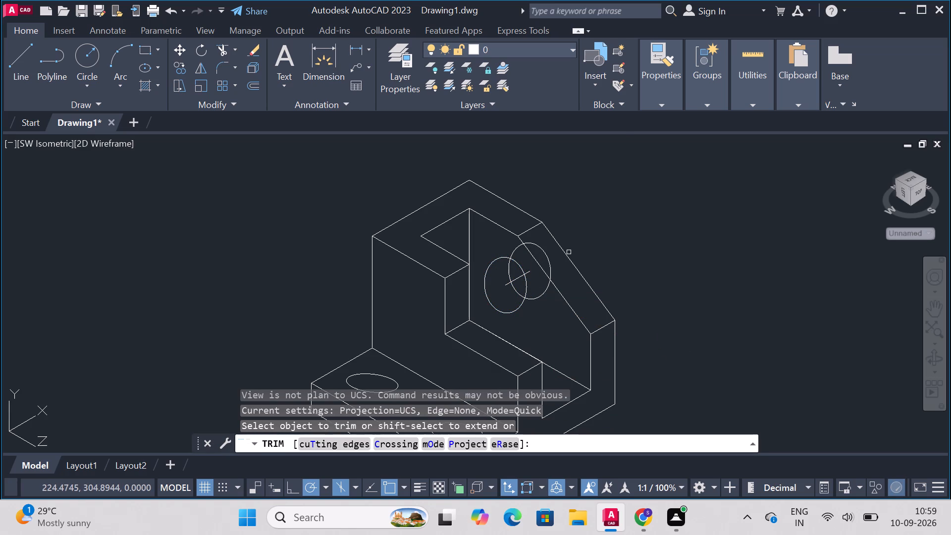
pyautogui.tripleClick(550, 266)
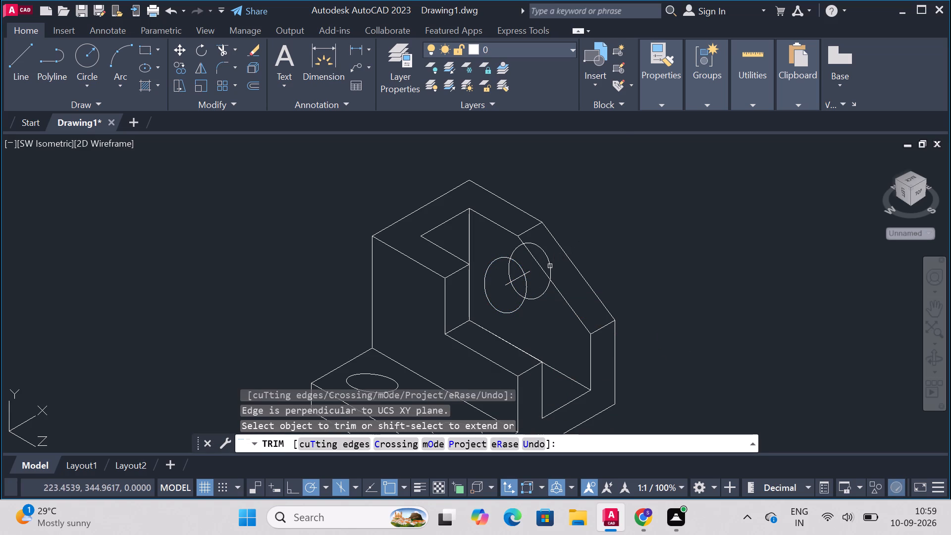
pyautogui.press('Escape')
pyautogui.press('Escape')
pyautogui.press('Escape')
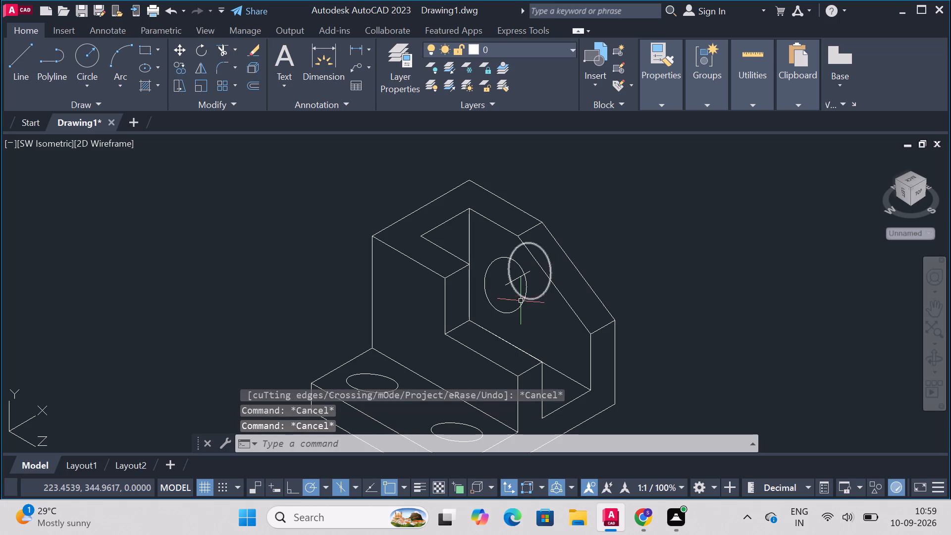
# Delete the 10-long depth line between the two circles' centres.
pyautogui.click(516, 281)
pyautogui.press('Delete')
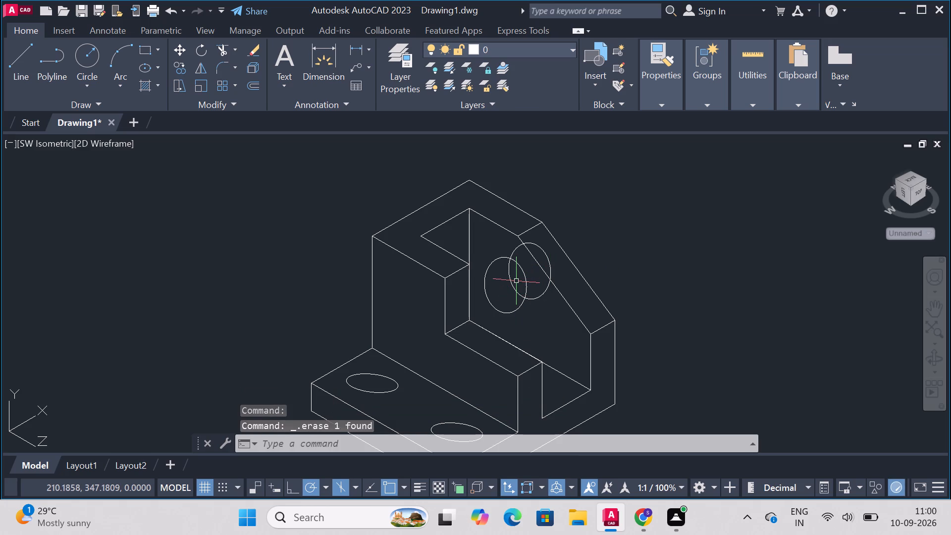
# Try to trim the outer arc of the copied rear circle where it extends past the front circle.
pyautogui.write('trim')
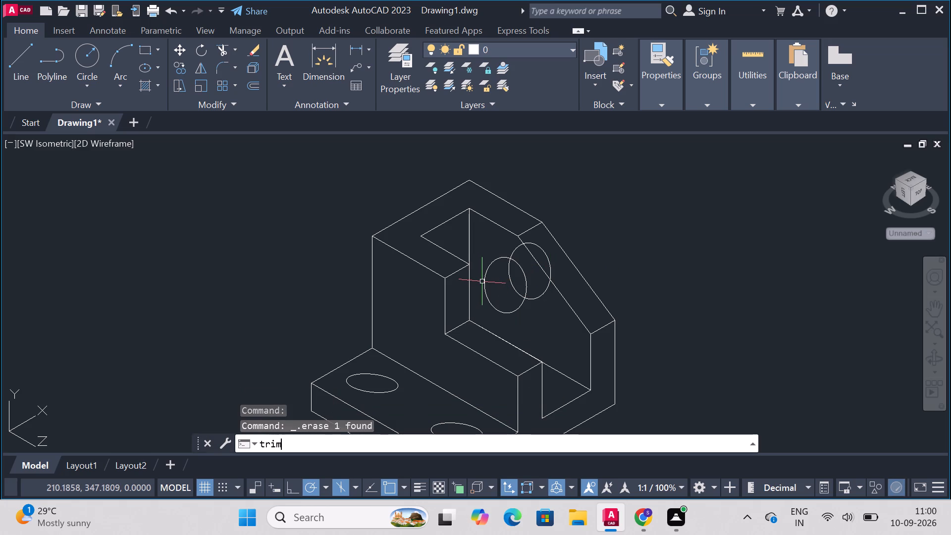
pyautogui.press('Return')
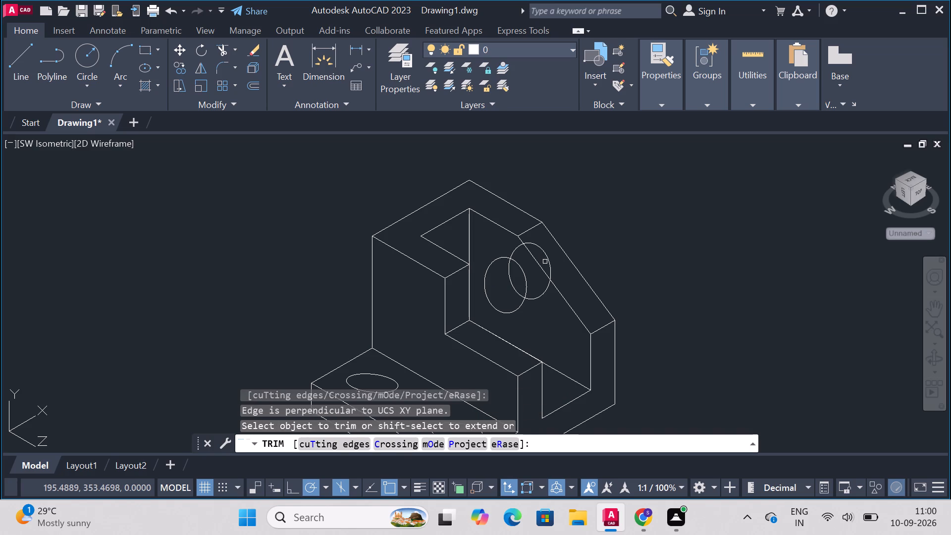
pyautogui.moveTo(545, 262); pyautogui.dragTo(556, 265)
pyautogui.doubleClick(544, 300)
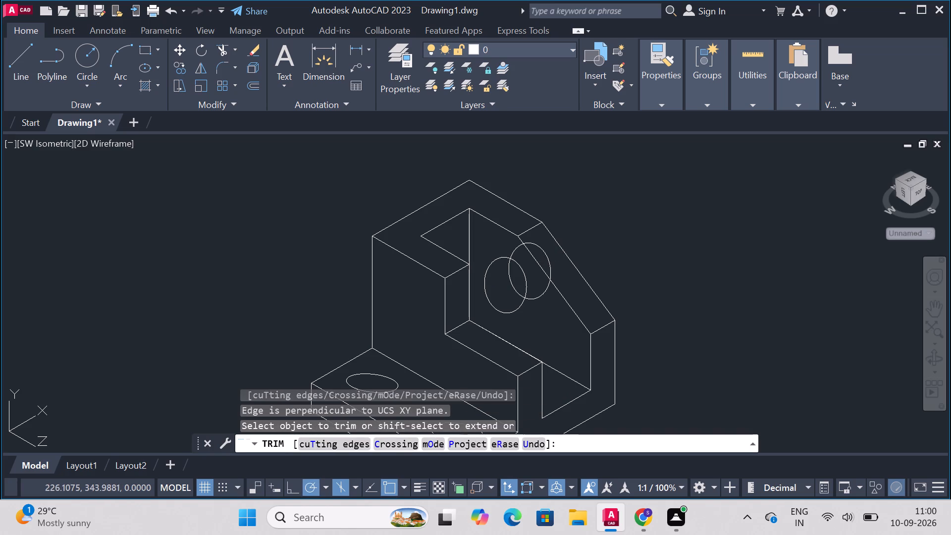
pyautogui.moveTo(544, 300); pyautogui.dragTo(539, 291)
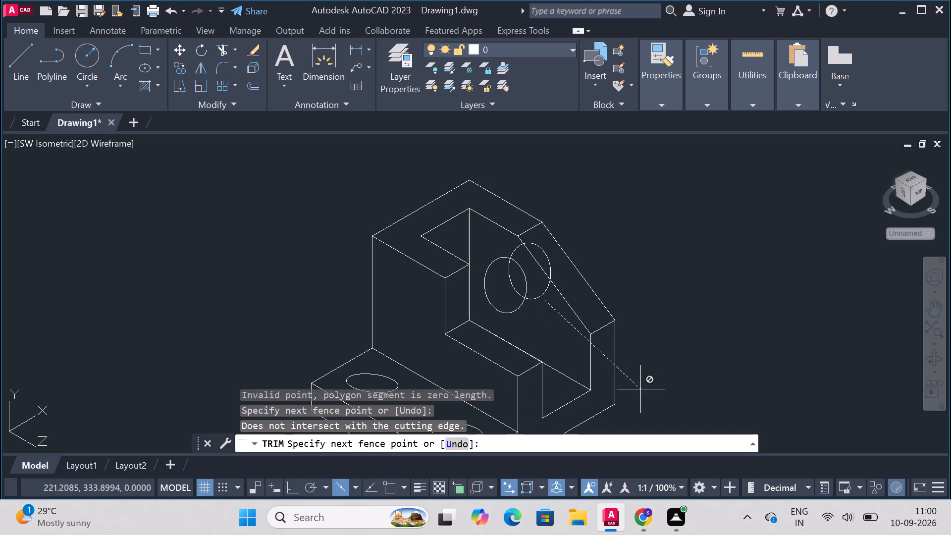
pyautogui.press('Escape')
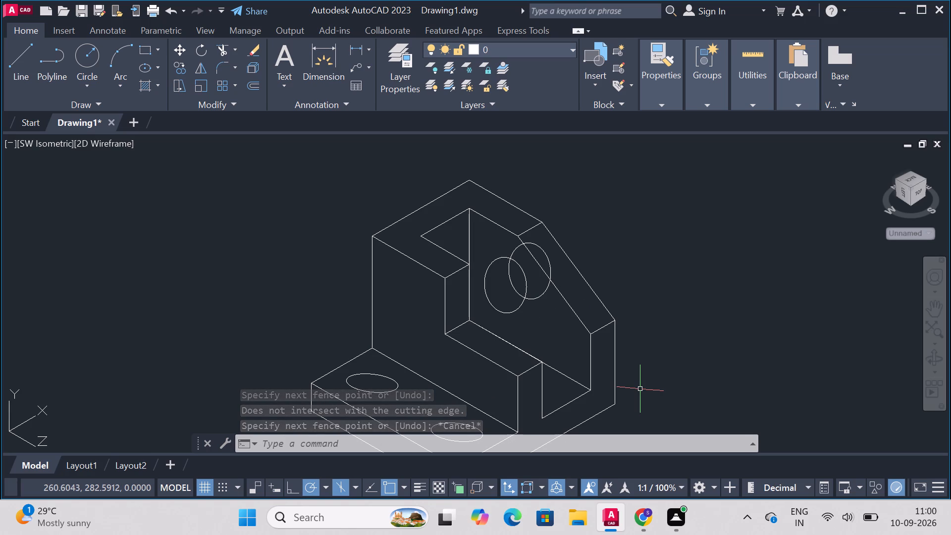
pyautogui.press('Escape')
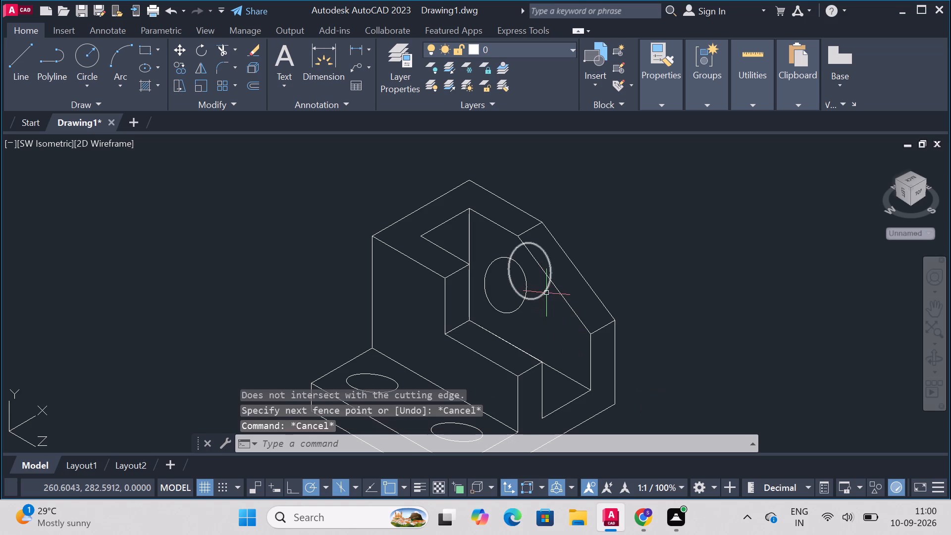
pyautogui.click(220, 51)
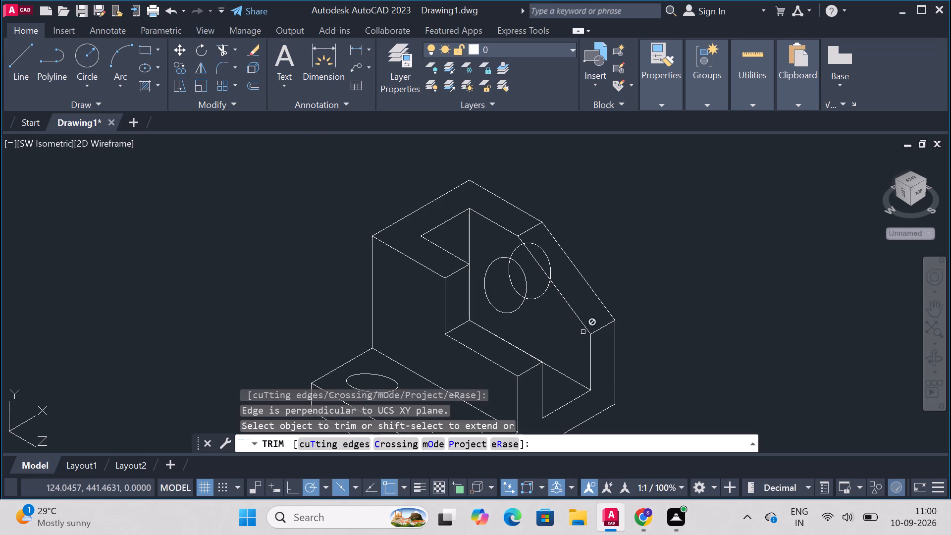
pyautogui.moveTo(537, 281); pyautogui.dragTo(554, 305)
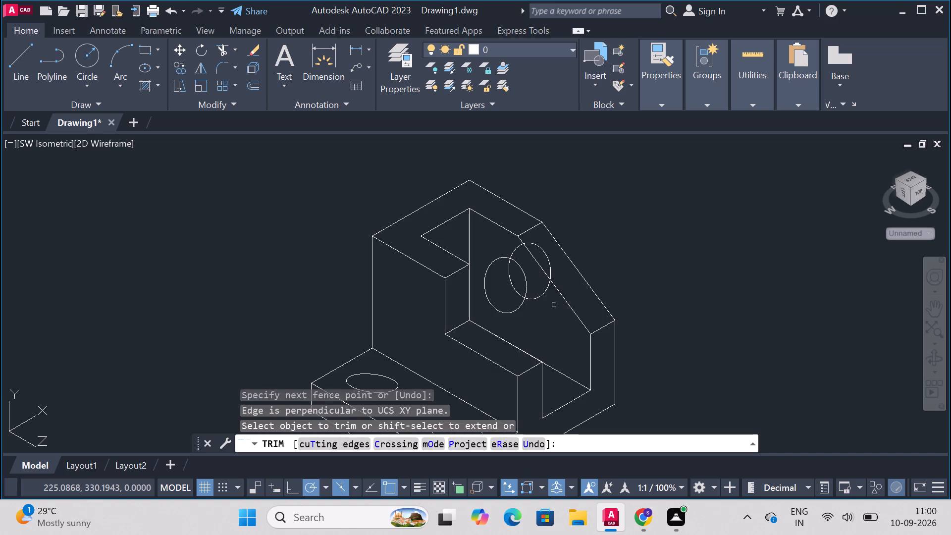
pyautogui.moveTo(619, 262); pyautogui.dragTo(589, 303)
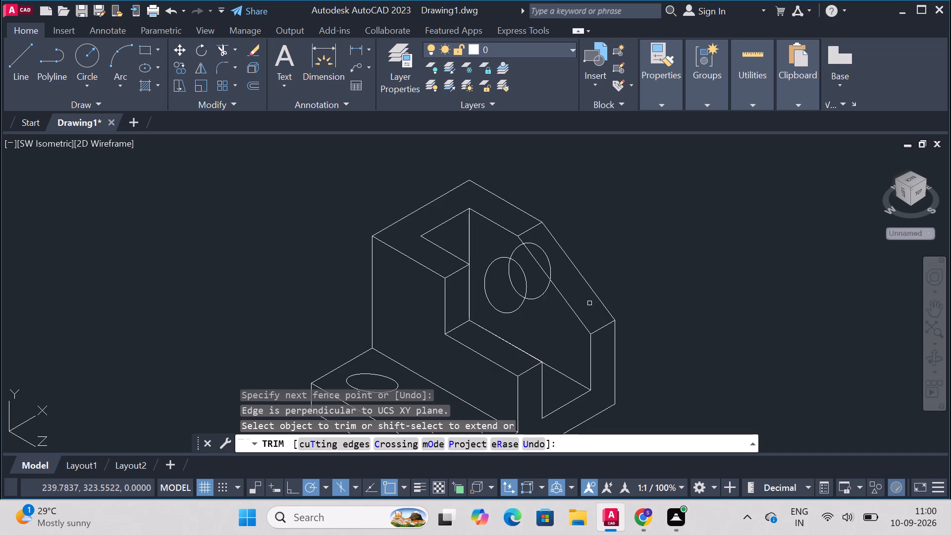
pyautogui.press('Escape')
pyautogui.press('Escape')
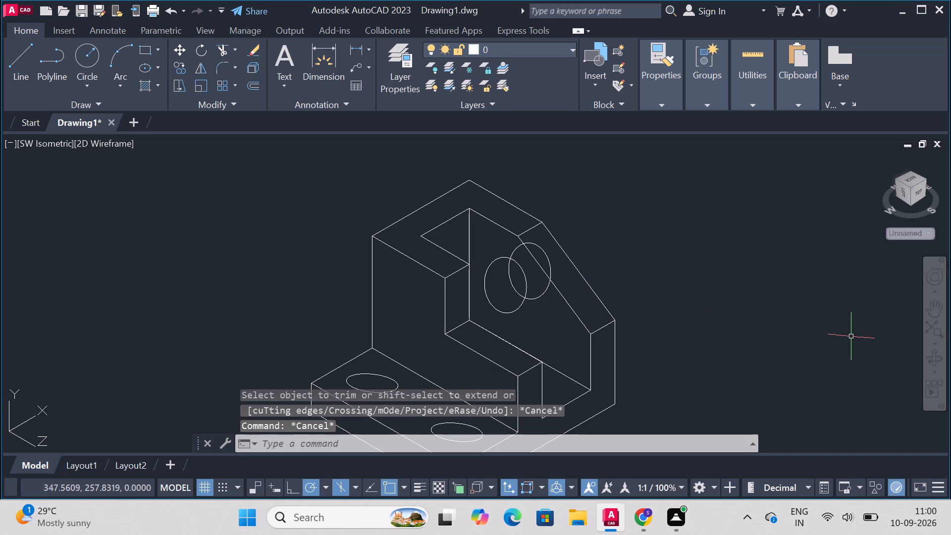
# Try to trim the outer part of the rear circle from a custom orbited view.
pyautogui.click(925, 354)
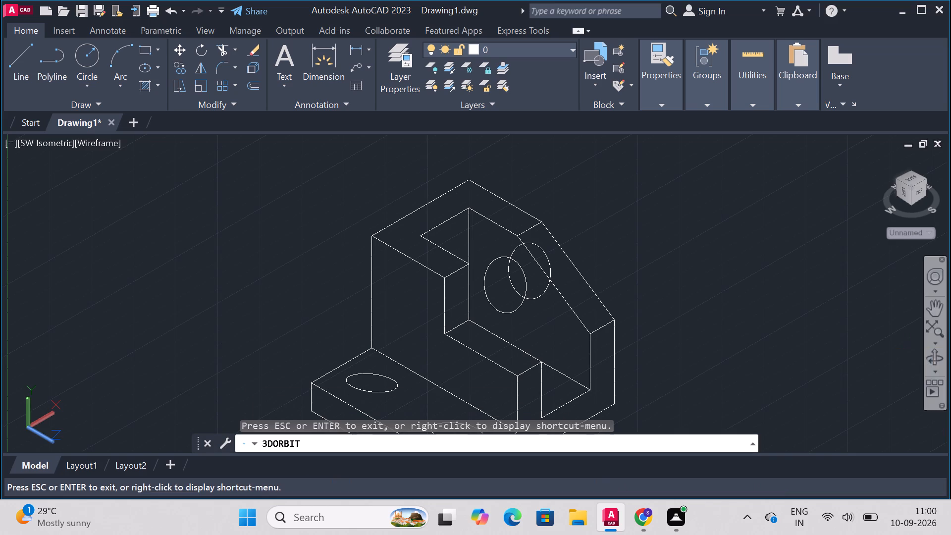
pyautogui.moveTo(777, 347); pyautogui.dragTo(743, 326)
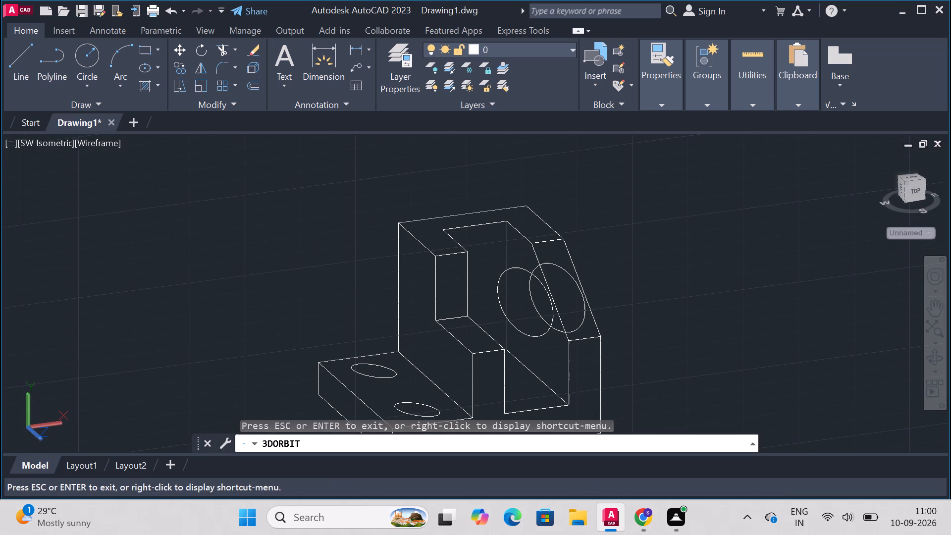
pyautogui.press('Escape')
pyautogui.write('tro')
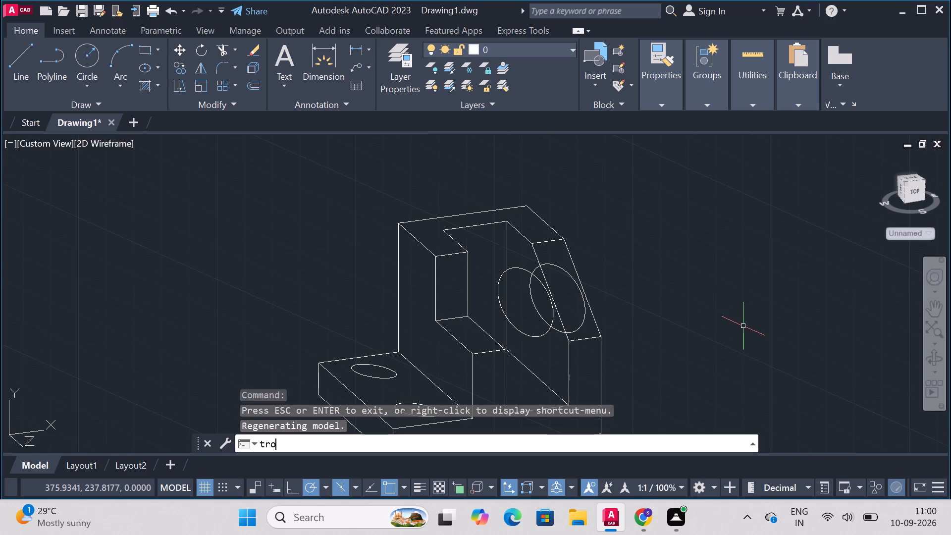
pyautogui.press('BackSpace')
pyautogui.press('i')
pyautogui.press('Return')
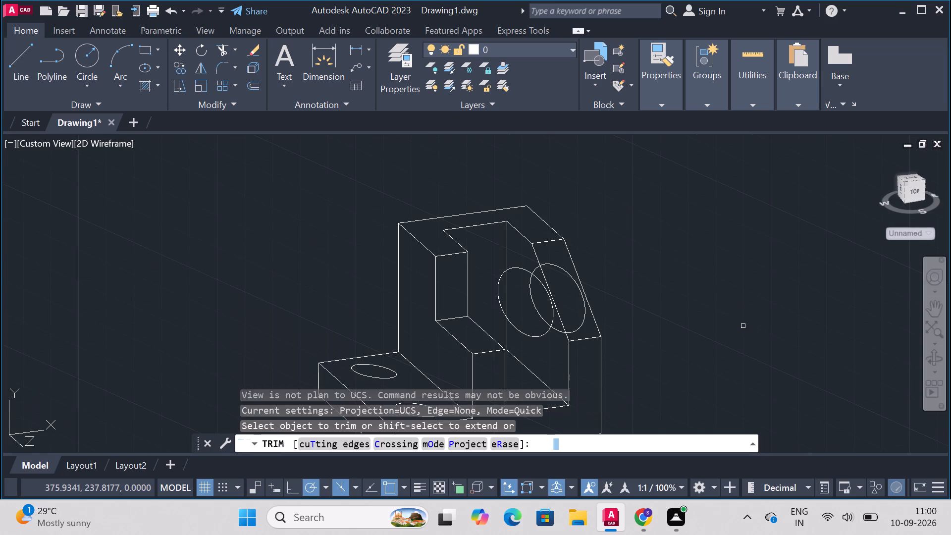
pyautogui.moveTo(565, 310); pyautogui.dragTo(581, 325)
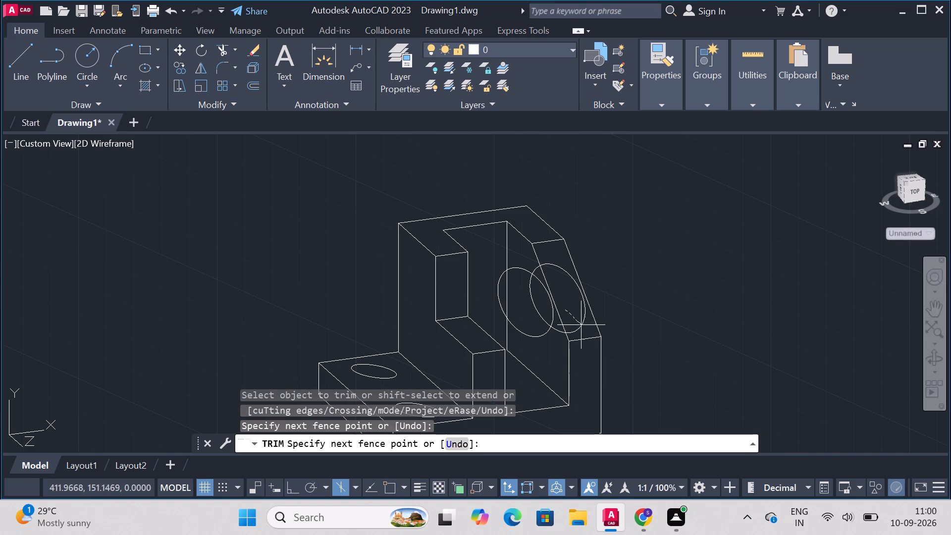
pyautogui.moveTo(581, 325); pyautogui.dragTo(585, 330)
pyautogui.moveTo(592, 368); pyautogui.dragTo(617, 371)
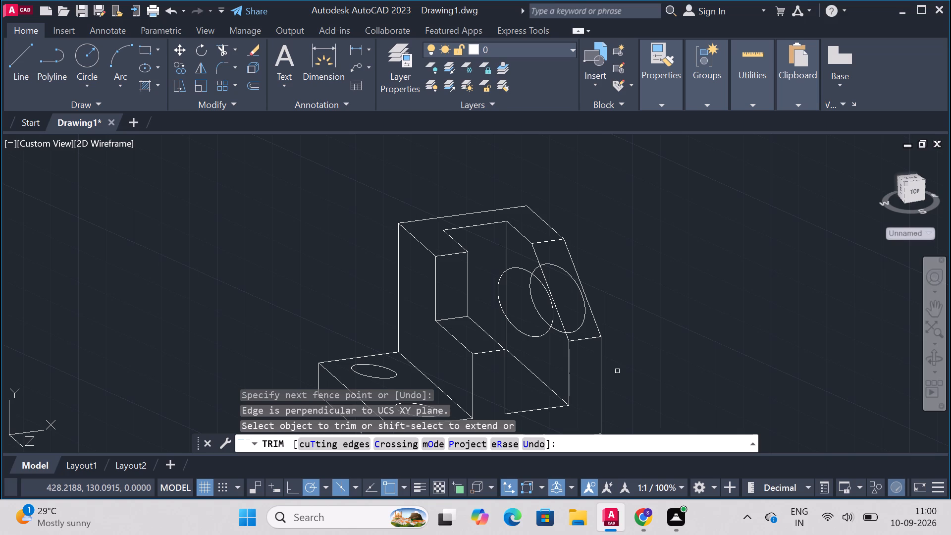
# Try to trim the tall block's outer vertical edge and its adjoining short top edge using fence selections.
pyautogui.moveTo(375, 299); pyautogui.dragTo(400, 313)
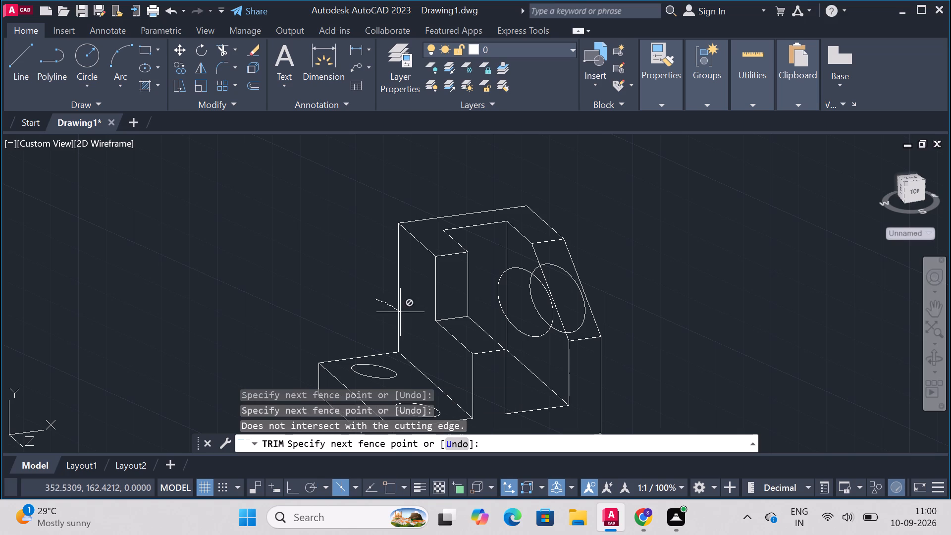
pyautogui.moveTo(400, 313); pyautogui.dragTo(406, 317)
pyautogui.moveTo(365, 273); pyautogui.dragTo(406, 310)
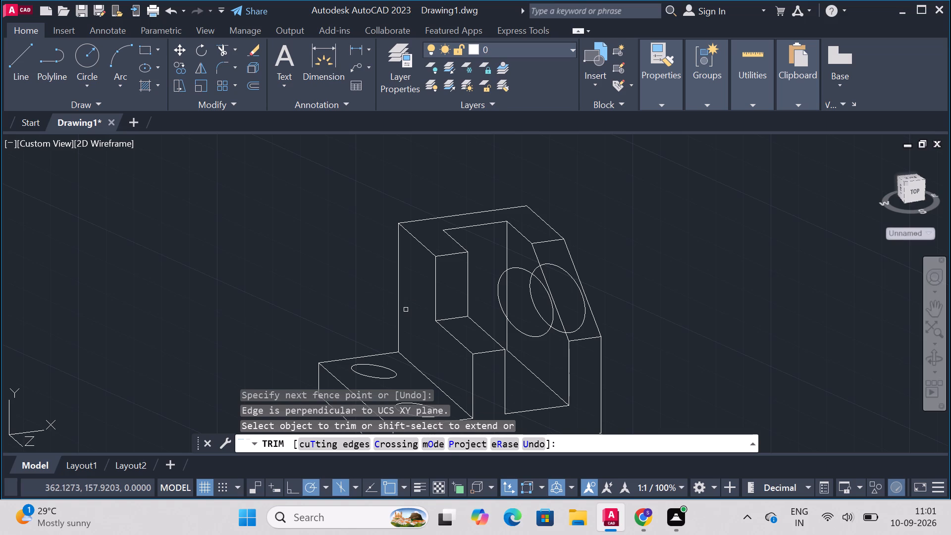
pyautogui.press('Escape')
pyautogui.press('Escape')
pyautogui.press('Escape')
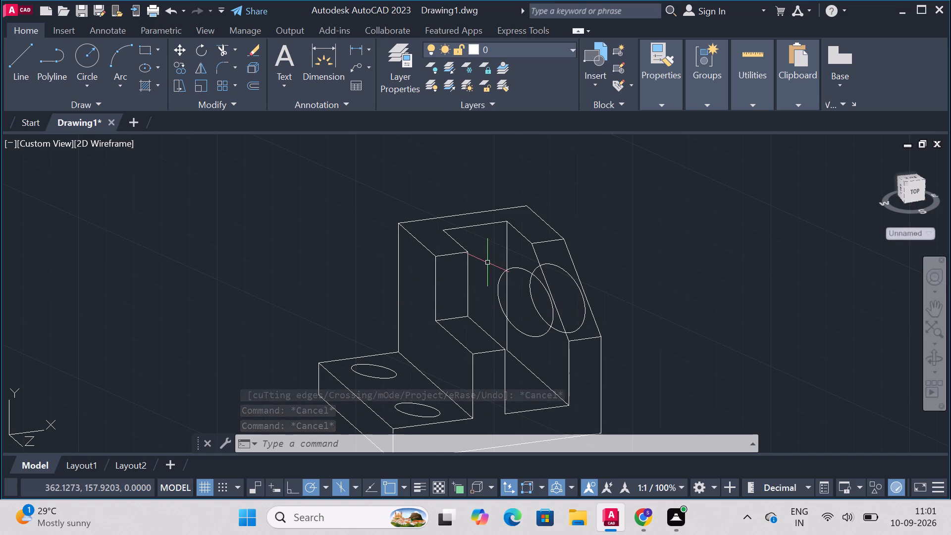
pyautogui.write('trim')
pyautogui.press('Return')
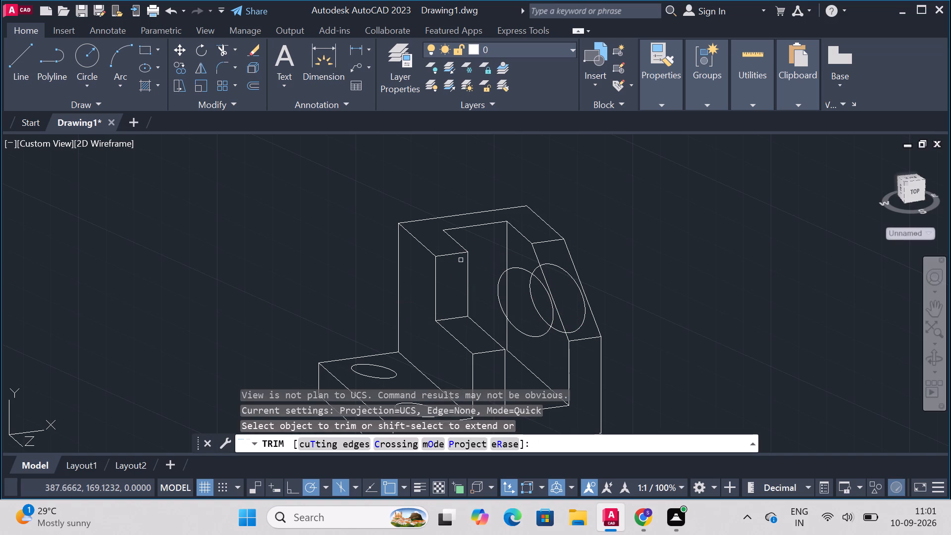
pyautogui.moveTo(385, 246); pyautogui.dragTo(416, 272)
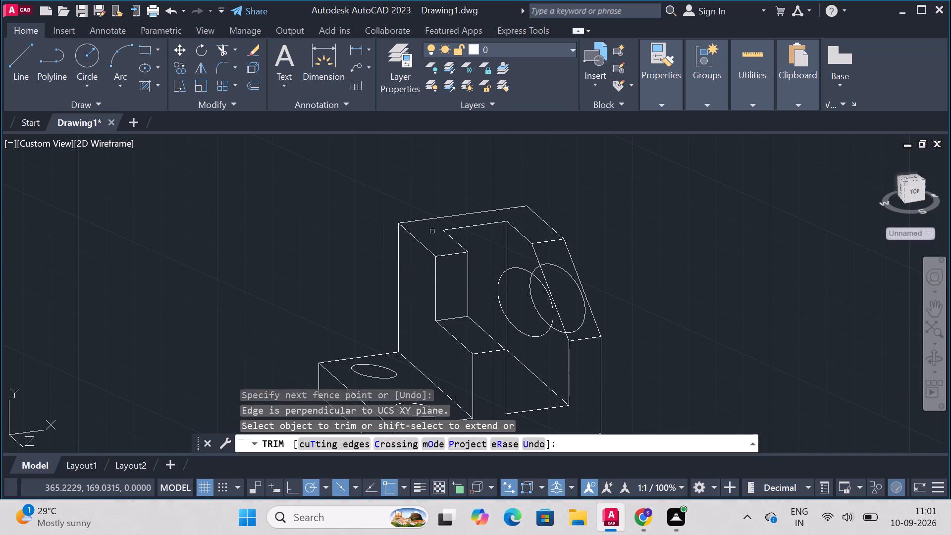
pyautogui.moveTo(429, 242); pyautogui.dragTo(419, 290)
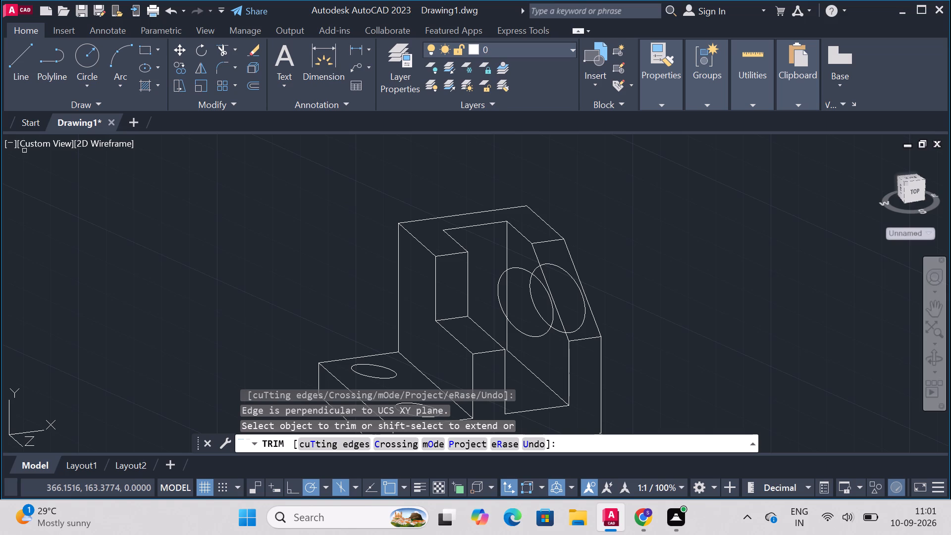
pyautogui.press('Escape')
# Examine the part in the Right and Left orthographic views and restore the SW Isometric view.
pyautogui.click(38, 139)
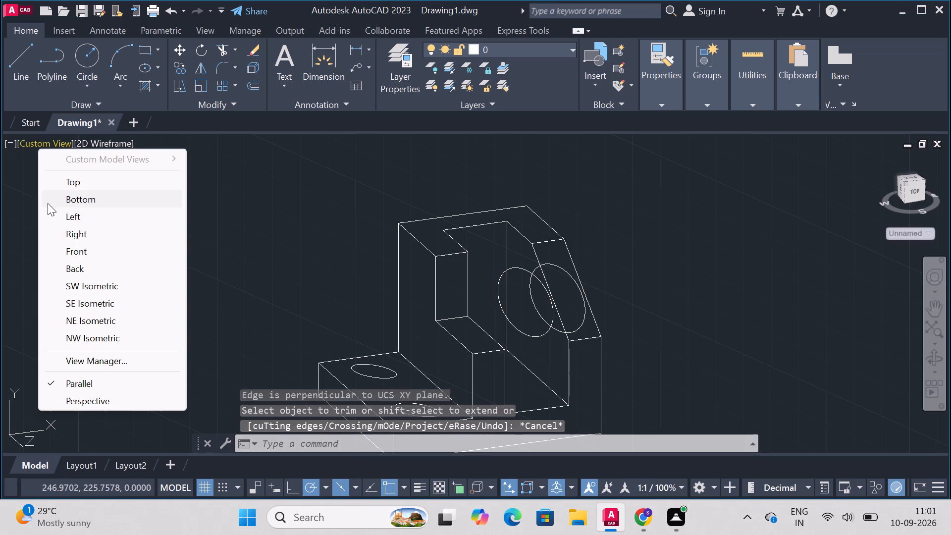
pyautogui.click(83, 238)
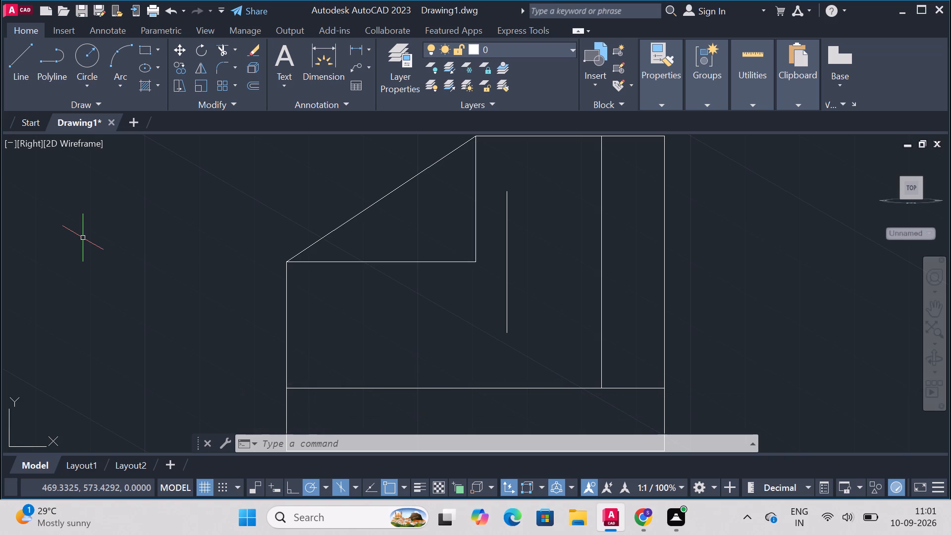
pyautogui.click(32, 143)
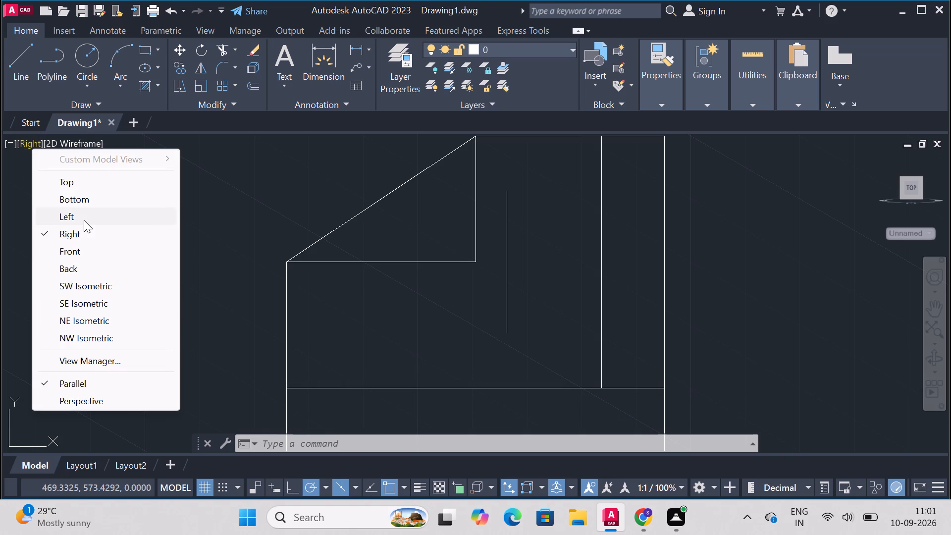
pyautogui.click(84, 220)
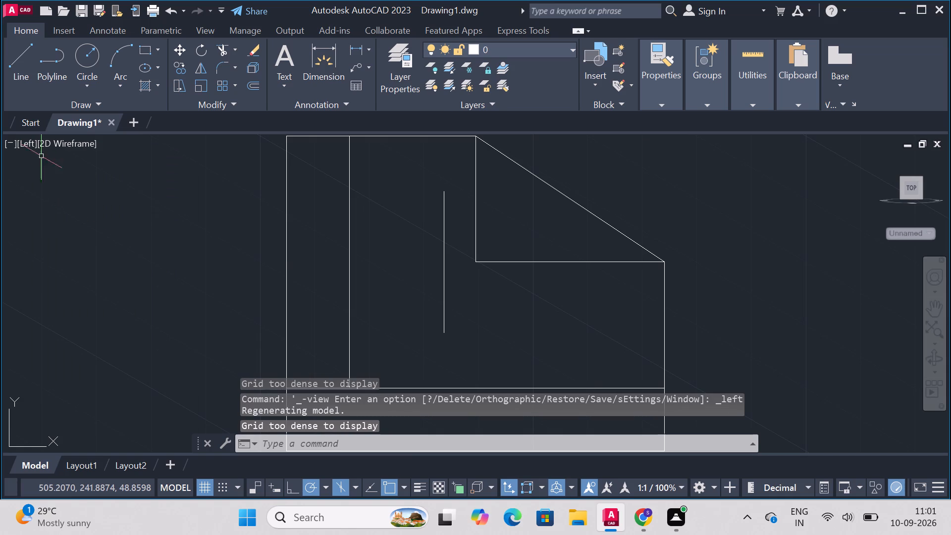
pyautogui.click(32, 147)
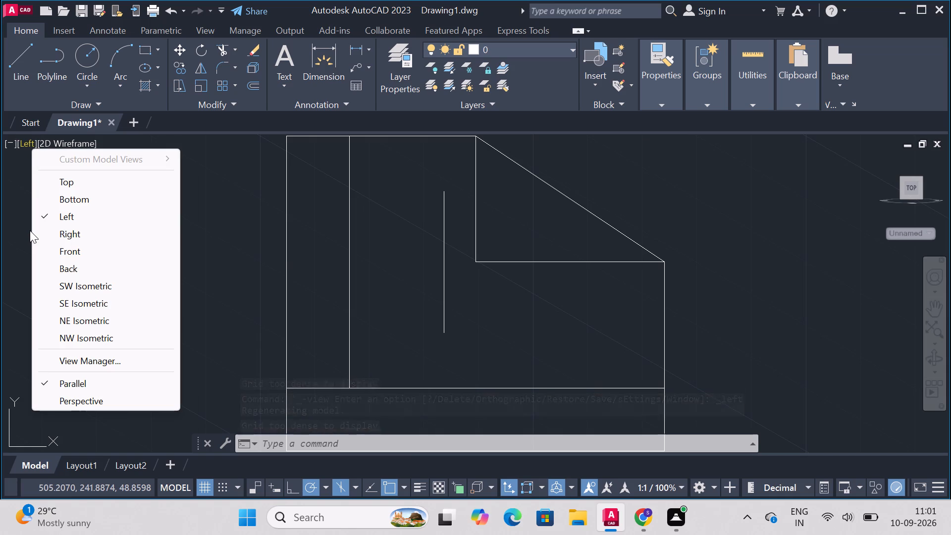
pyautogui.click(55, 237)
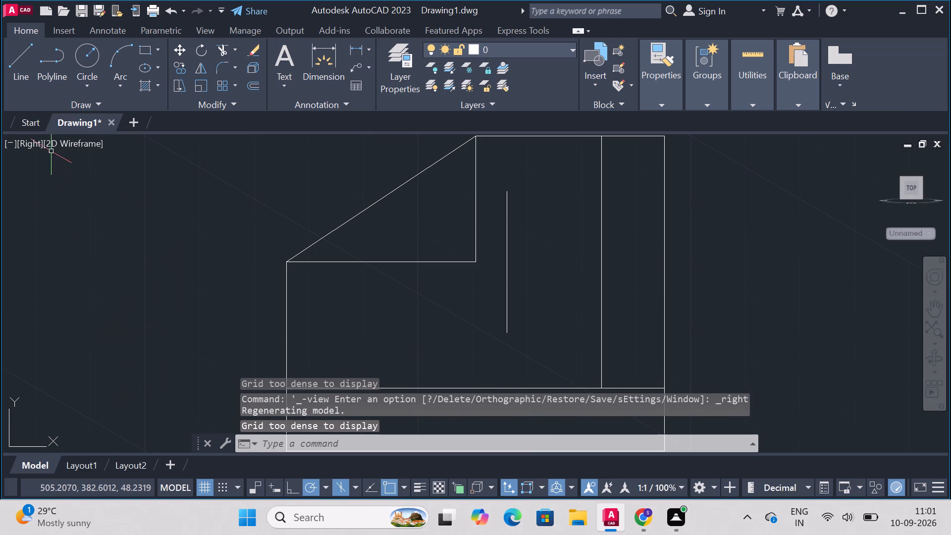
pyautogui.click(41, 146)
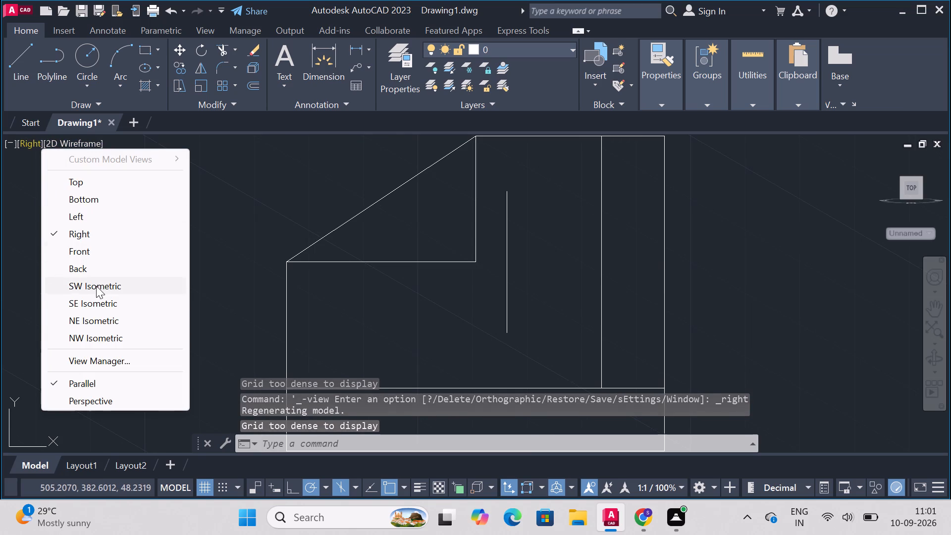
pyautogui.click(97, 286)
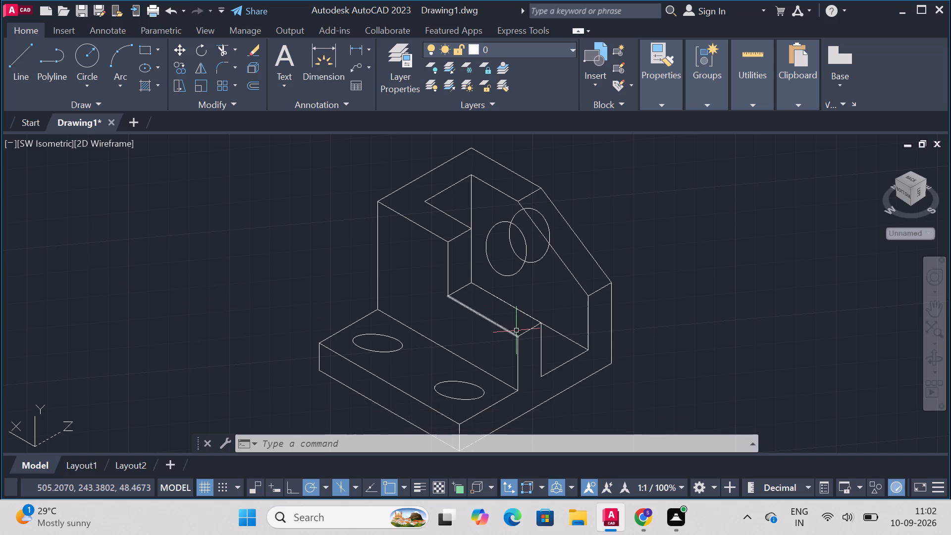
pyautogui.press('Escape')
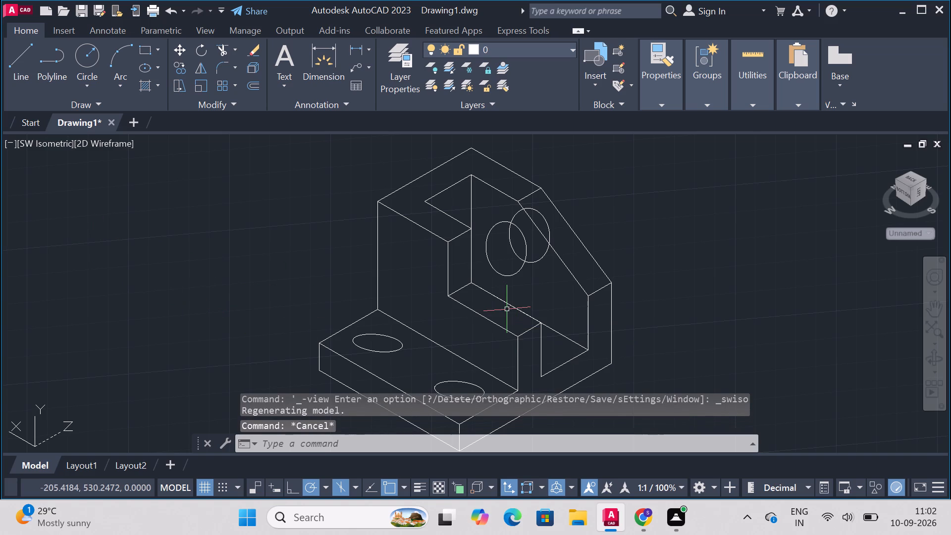
# Erase both overlapping through-hole circles from the back wall.
pyautogui.click(935, 356)
pyautogui.moveTo(776, 346); pyautogui.dragTo(643, 323)
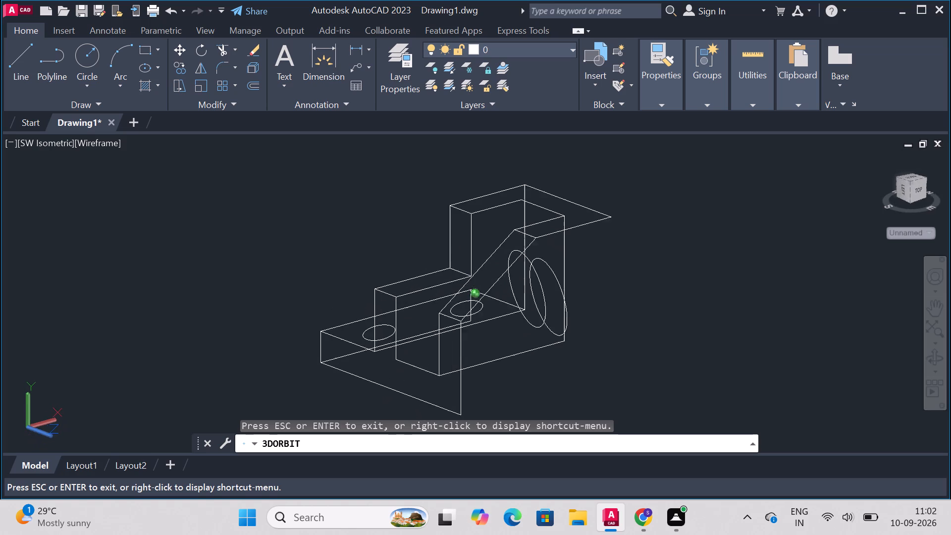
pyautogui.moveTo(643, 323); pyautogui.dragTo(609, 320)
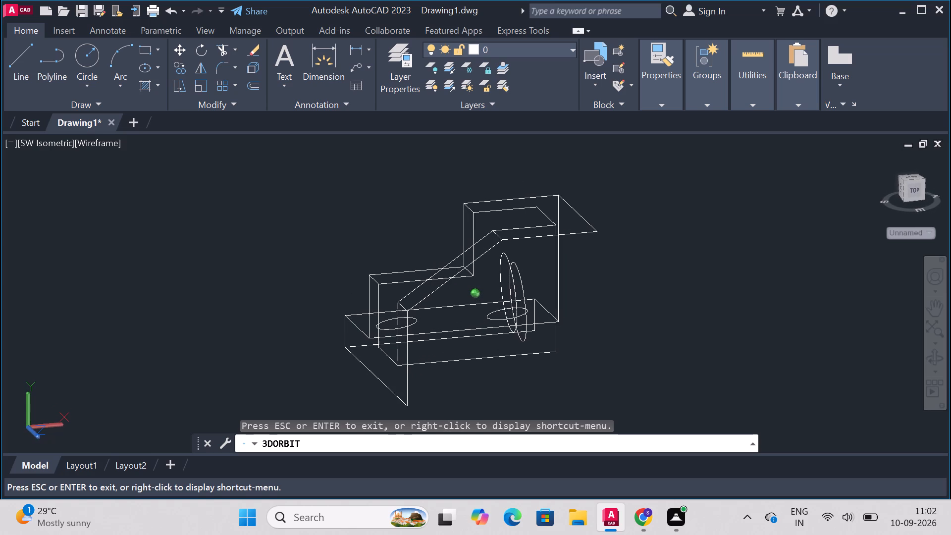
pyautogui.moveTo(609, 320); pyautogui.dragTo(630, 325)
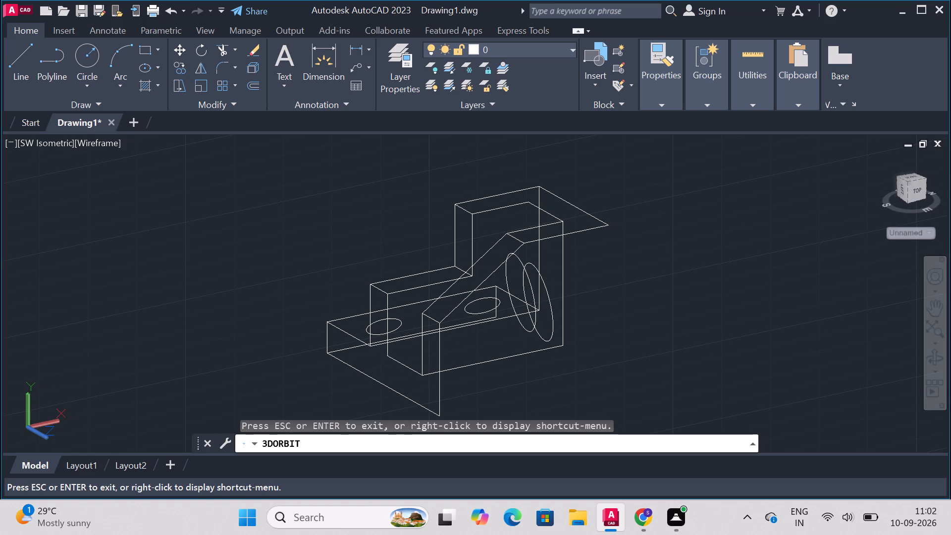
pyautogui.press('Escape')
pyautogui.click(554, 322)
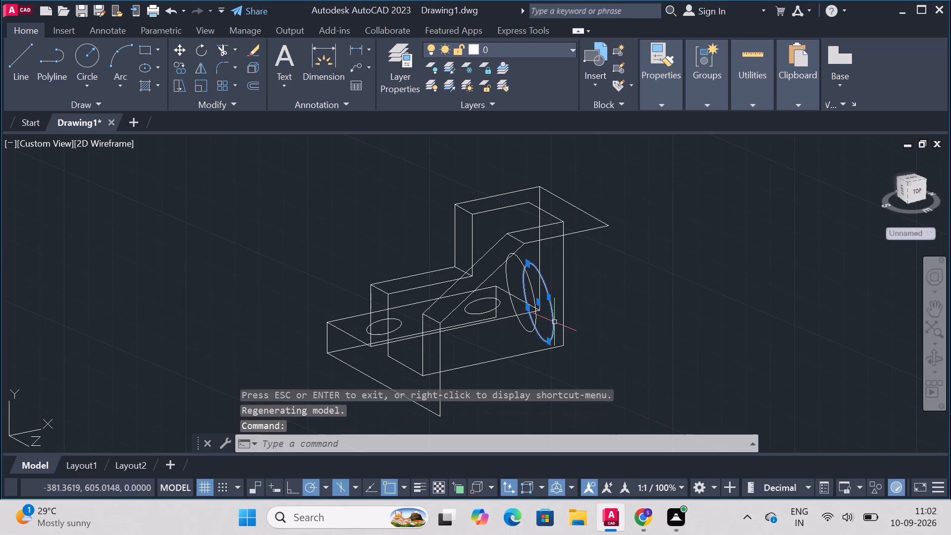
pyautogui.press('Delete')
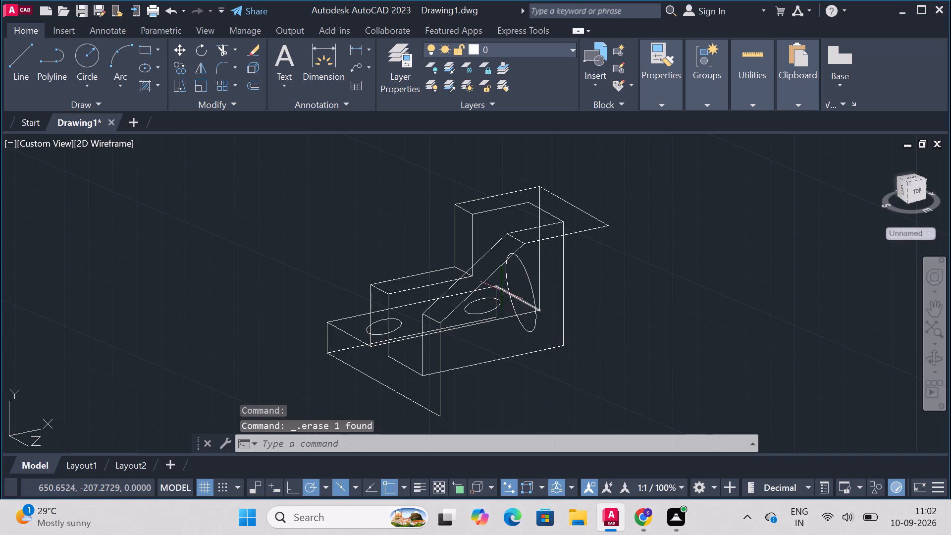
pyautogui.click(527, 274)
pyautogui.press('Delete')
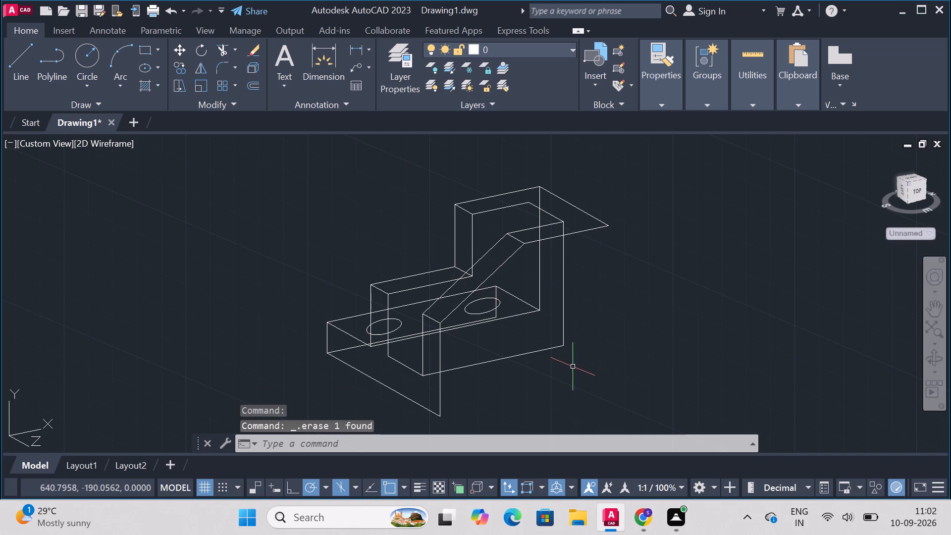
# Draw the back wall's missing bottom outer edge 60 long from the base corner, continuing vertically up to the open top corner.
pyautogui.write('lin')
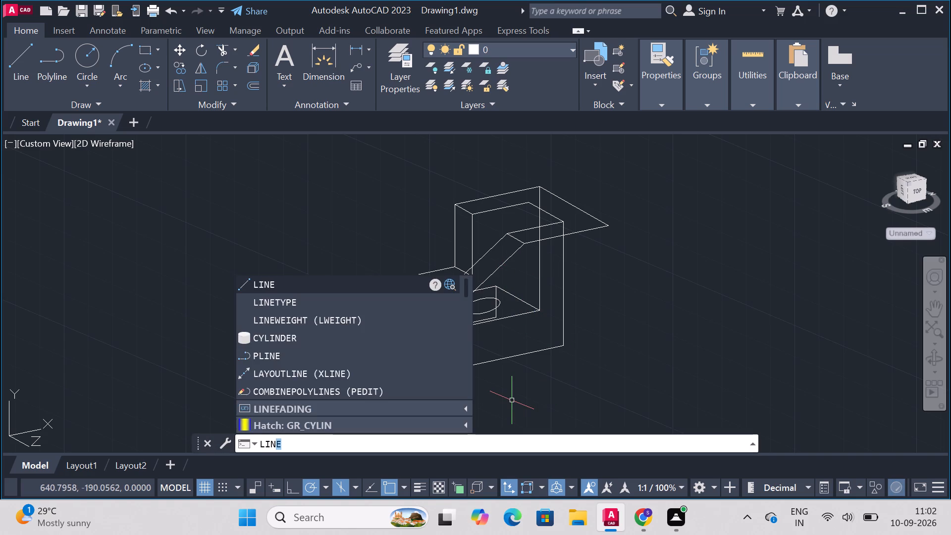
pyautogui.press('e')
pyautogui.press('Return')
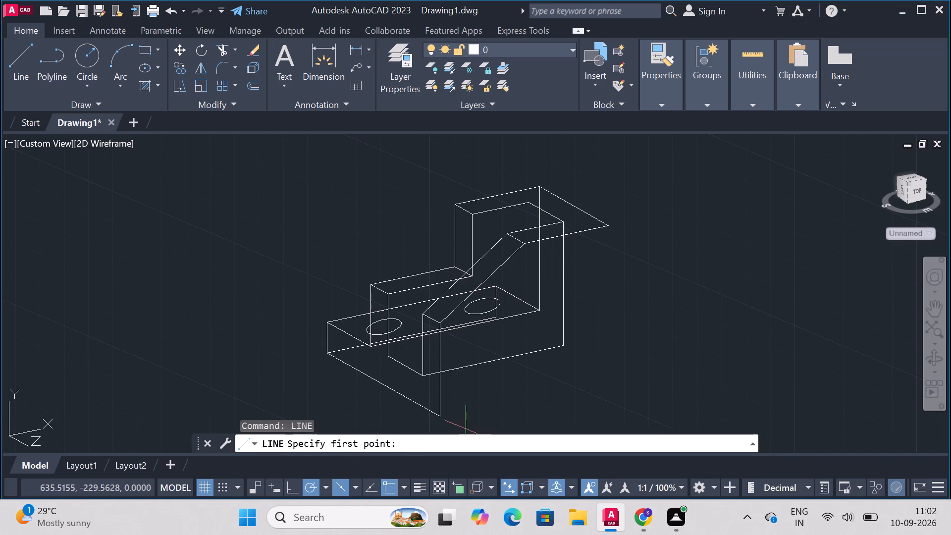
pyautogui.click(440, 420)
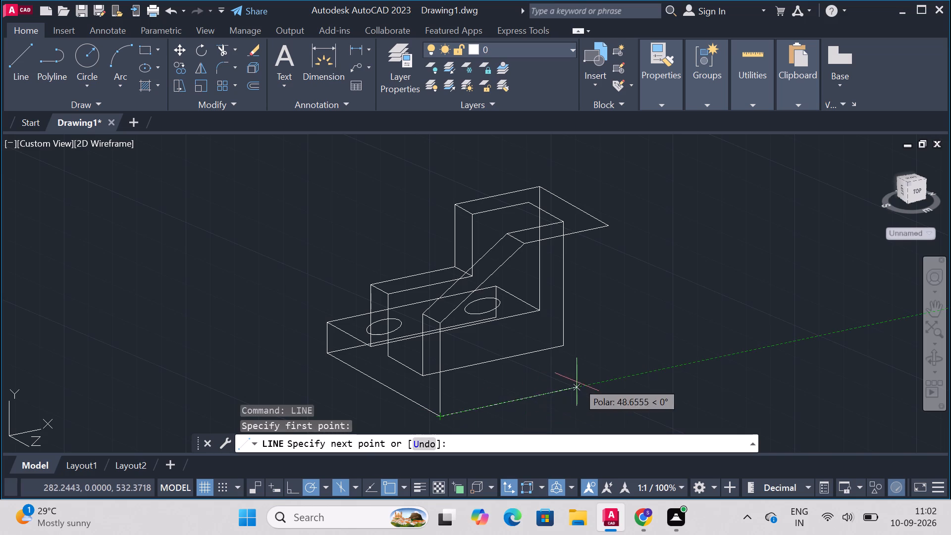
pyautogui.write('60')
pyautogui.press('Return')
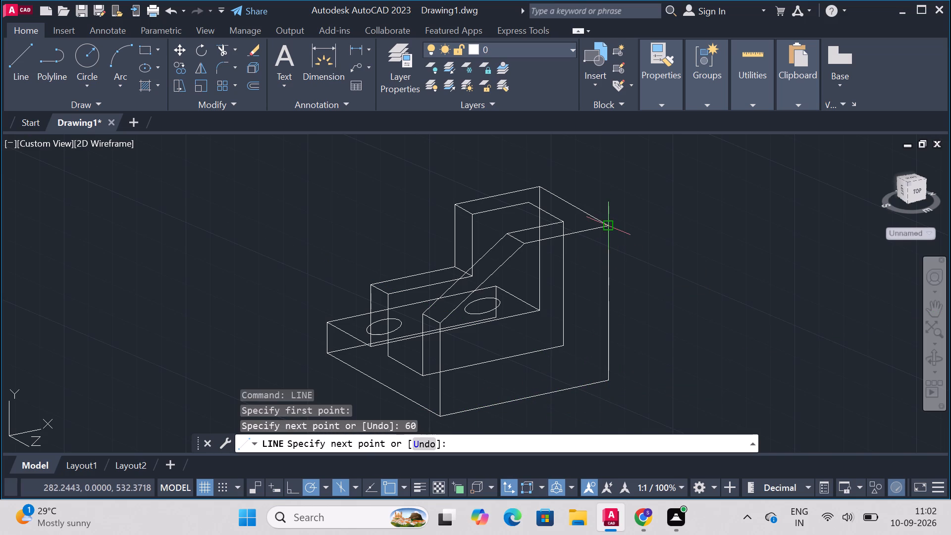
pyautogui.click(610, 227)
pyautogui.press('Escape')
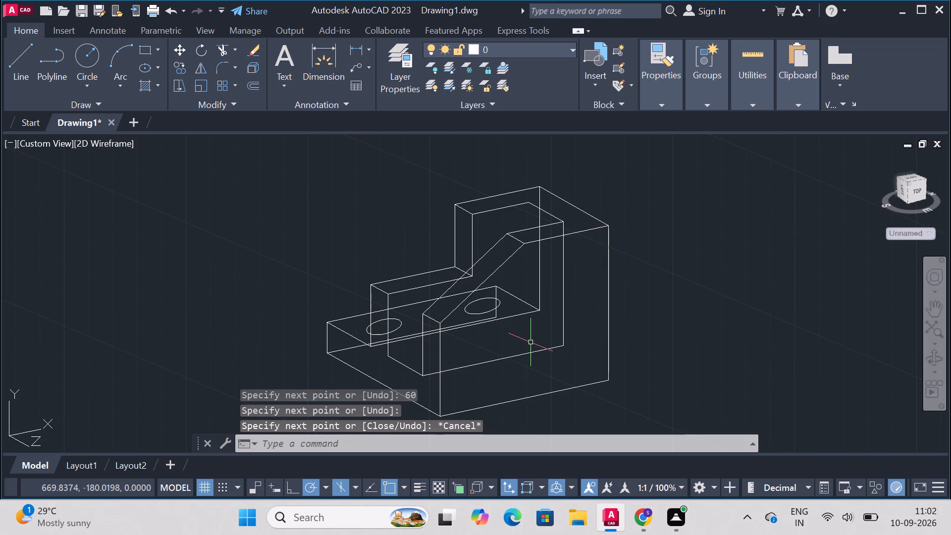
# Draw a line from the notch floor's end corner to the wall's outer vertical edge, continuing along the outer face to its far vertical edge.
pyautogui.write('line')
pyautogui.press('Return')
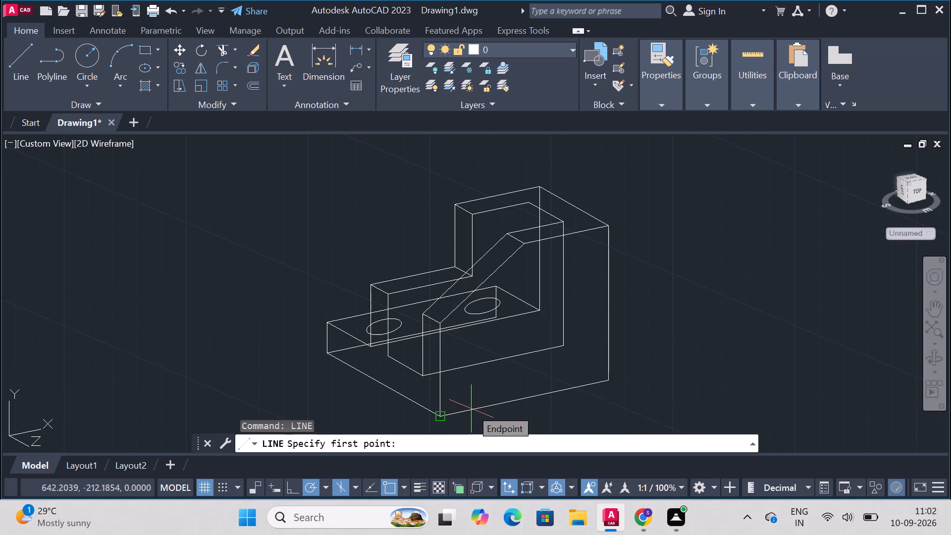
pyautogui.click(423, 377)
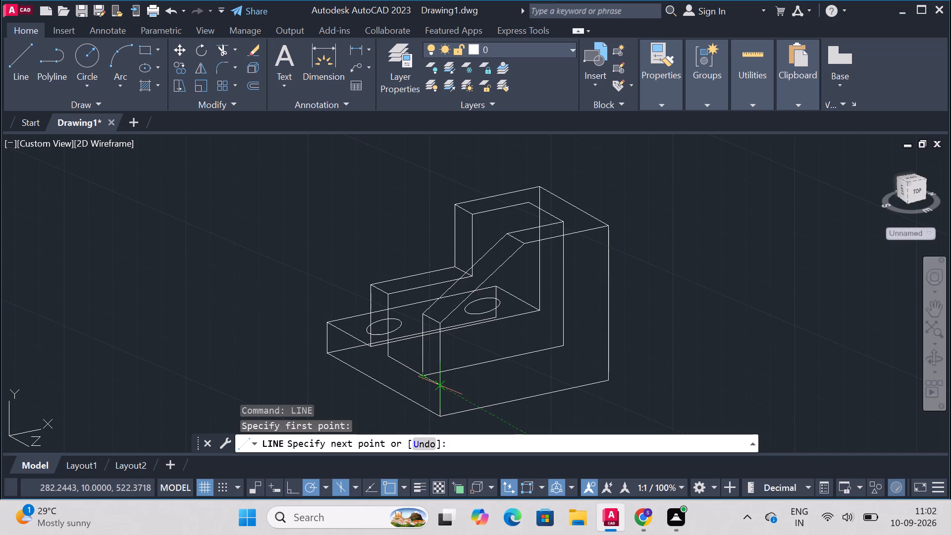
pyautogui.click(440, 386)
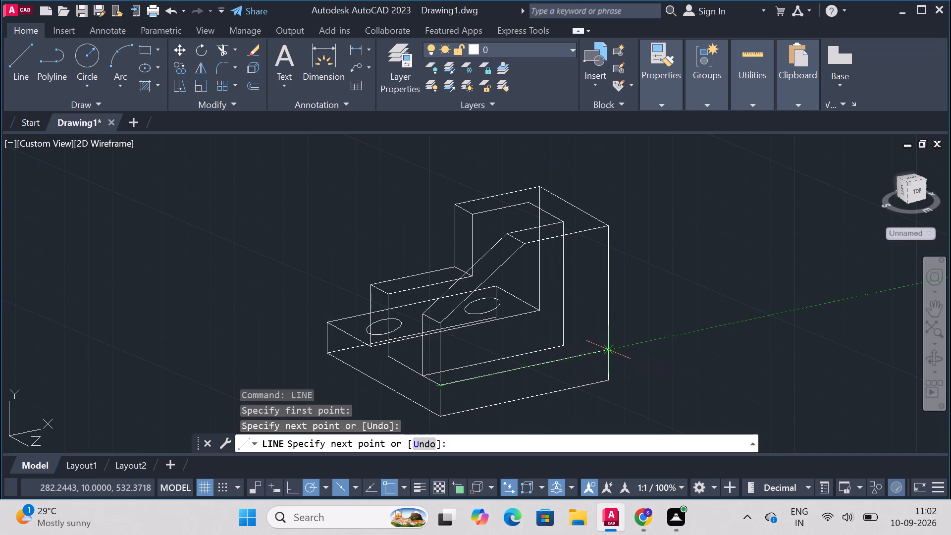
pyautogui.click(605, 351)
pyautogui.press('Escape')
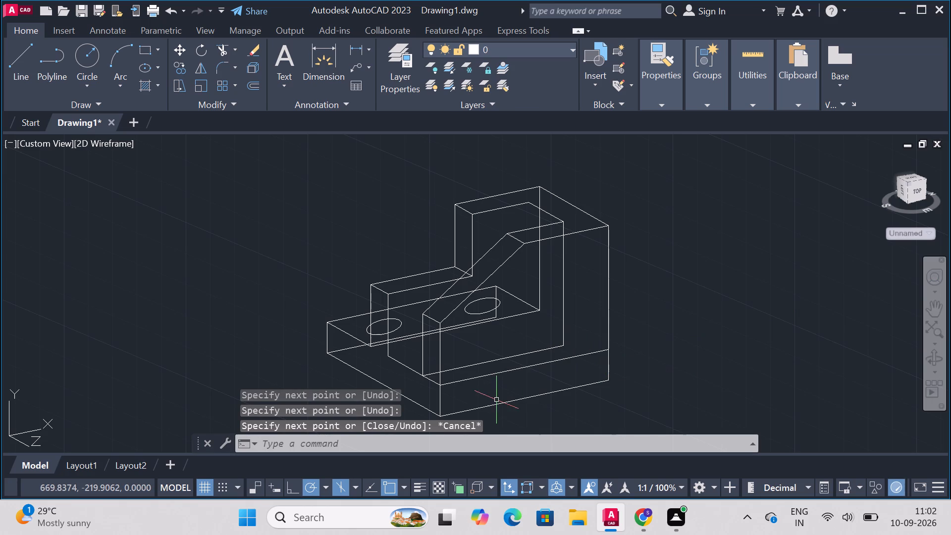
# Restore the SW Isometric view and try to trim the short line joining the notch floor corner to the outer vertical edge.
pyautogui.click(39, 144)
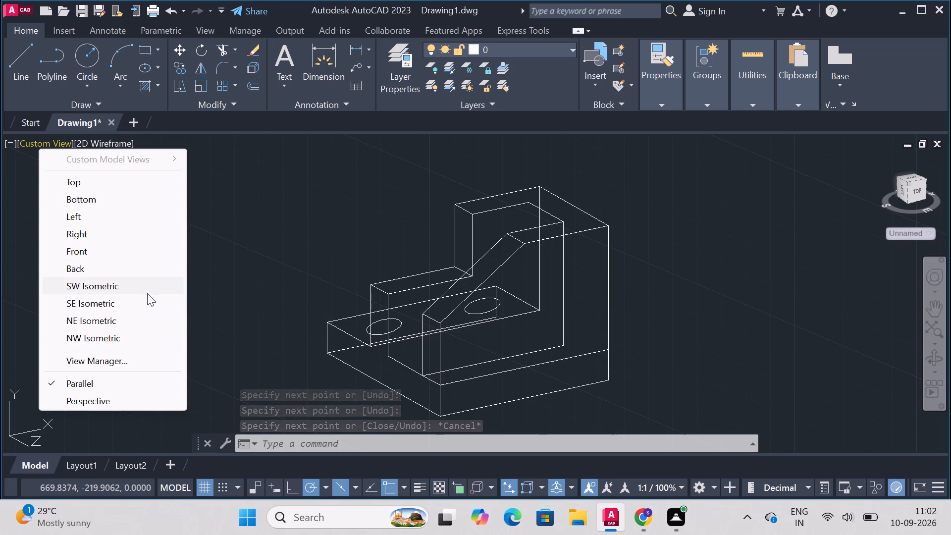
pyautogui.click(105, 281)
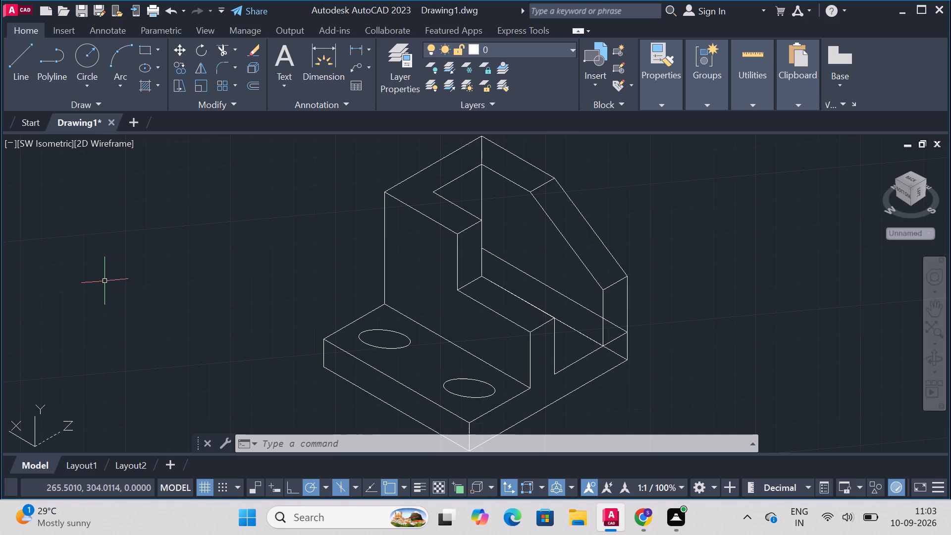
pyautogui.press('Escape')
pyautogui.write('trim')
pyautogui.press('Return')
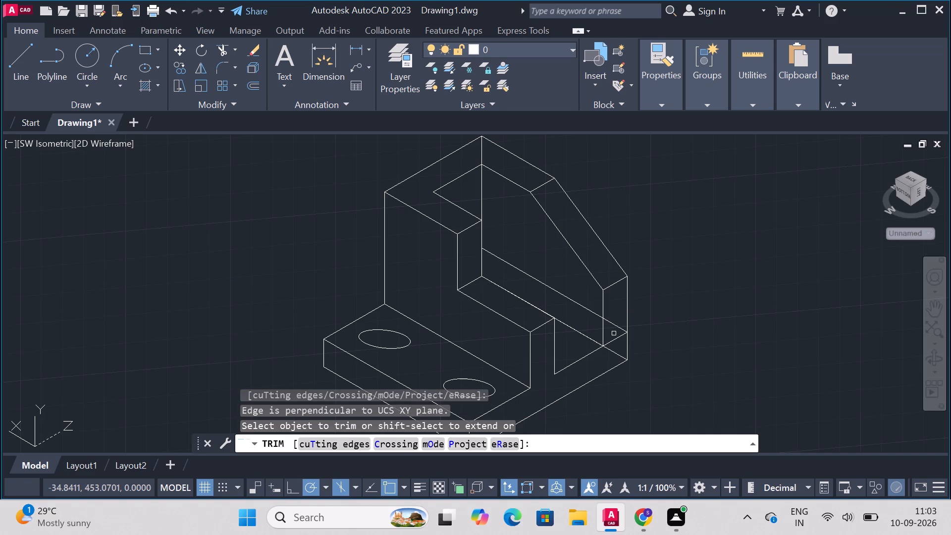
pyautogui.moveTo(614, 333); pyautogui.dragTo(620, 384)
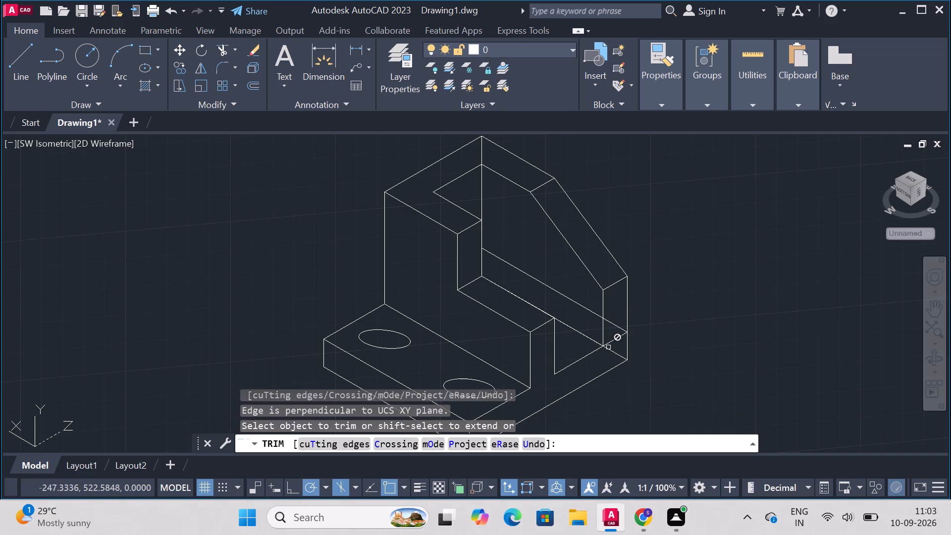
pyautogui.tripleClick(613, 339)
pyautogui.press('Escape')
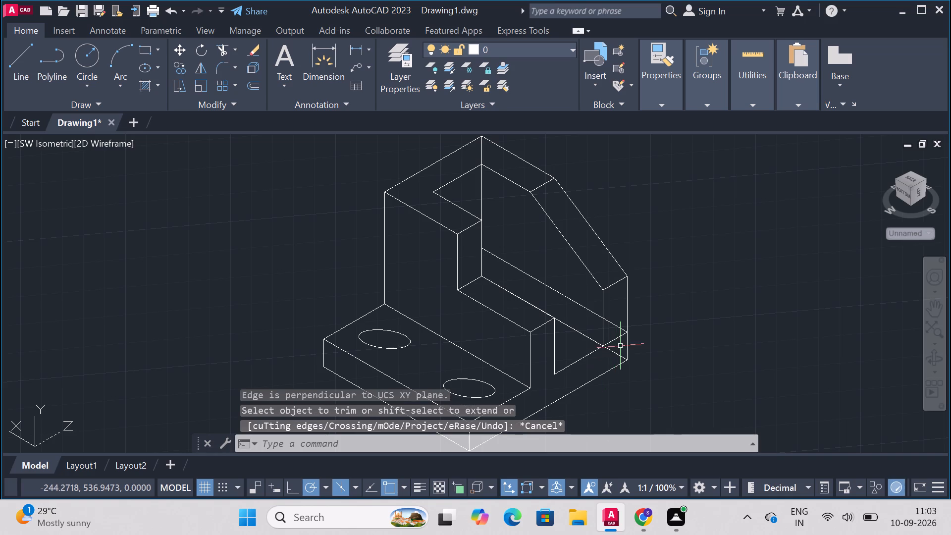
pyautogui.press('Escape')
# Erase the short line between the notch floor's end corner and the outer vertical edge.
pyautogui.click(618, 339)
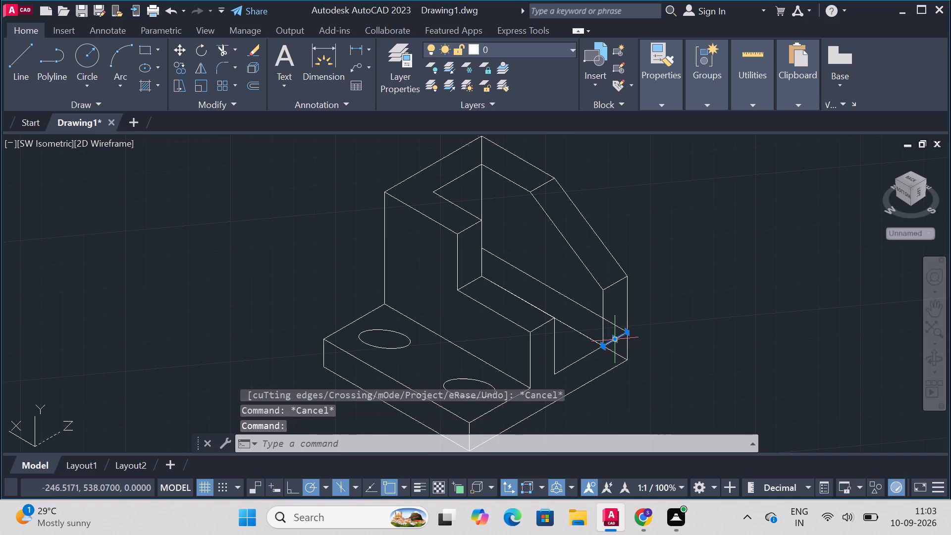
pyautogui.press('Delete')
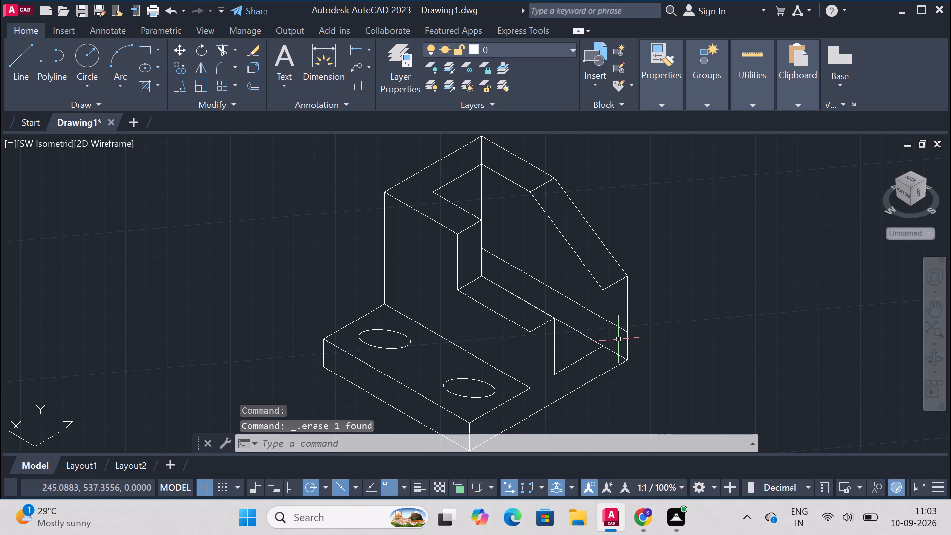
pyautogui.press('Escape')
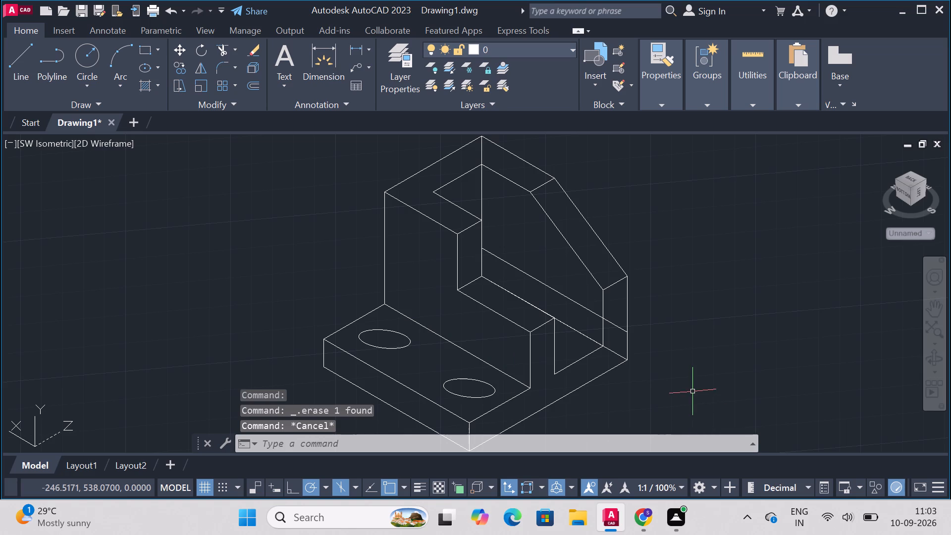
pyautogui.click(629, 331)
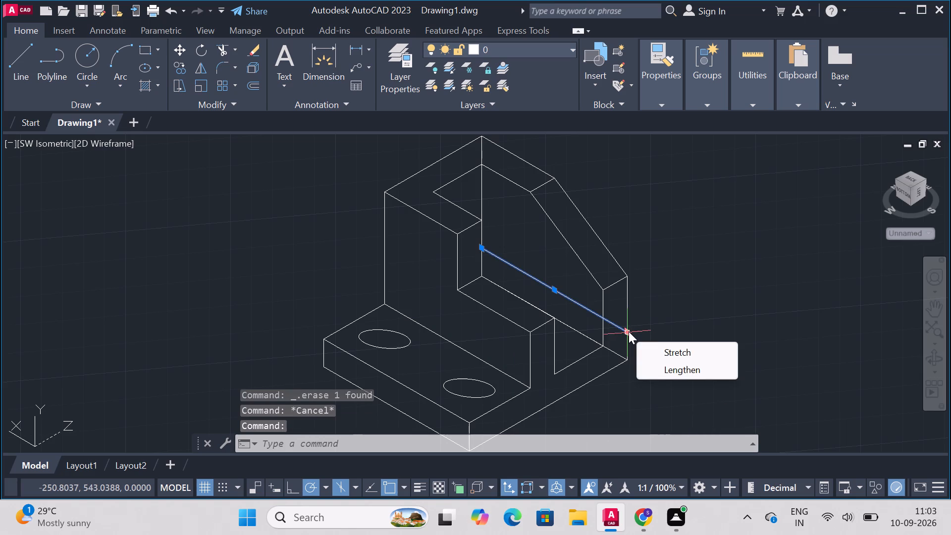
pyautogui.press('Escape')
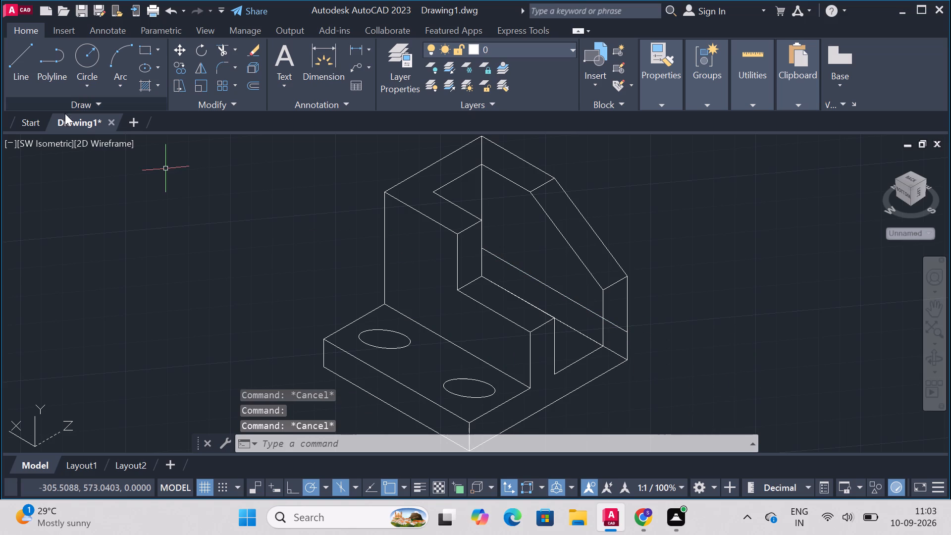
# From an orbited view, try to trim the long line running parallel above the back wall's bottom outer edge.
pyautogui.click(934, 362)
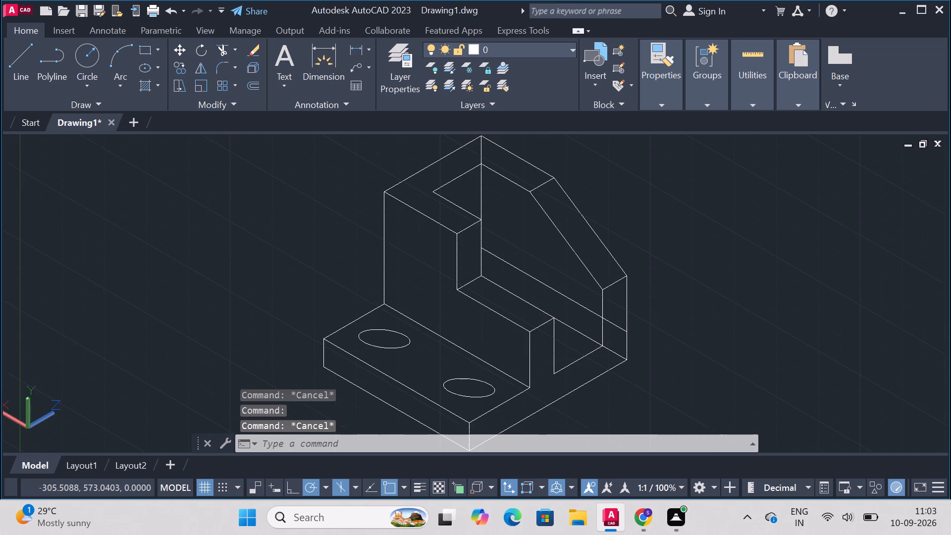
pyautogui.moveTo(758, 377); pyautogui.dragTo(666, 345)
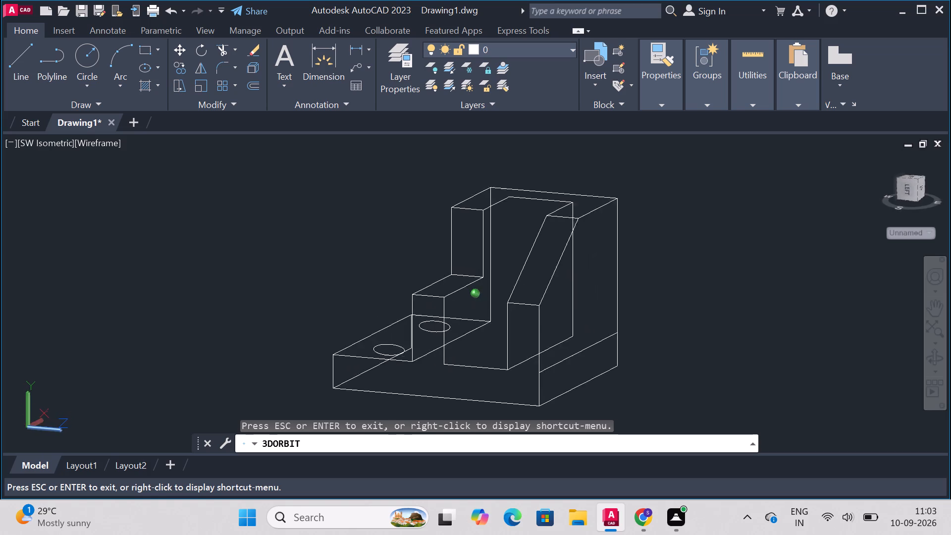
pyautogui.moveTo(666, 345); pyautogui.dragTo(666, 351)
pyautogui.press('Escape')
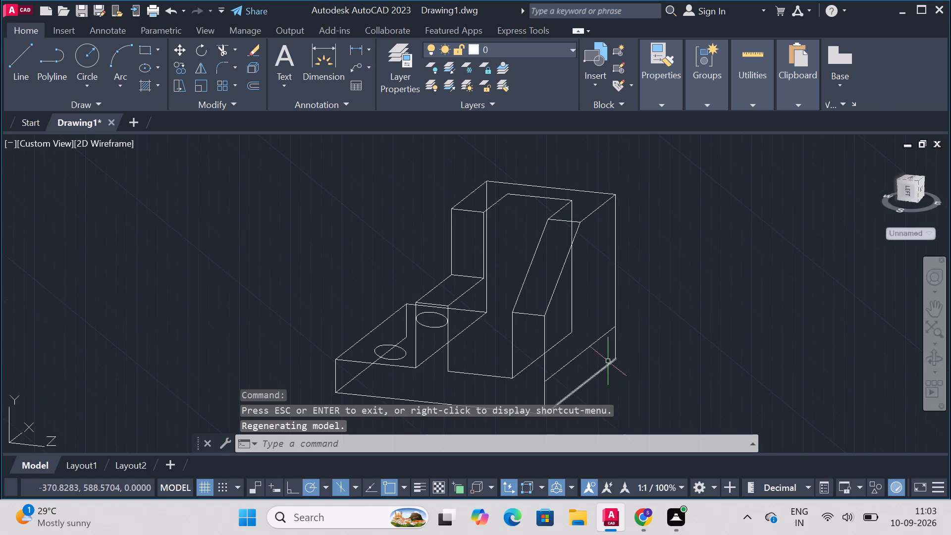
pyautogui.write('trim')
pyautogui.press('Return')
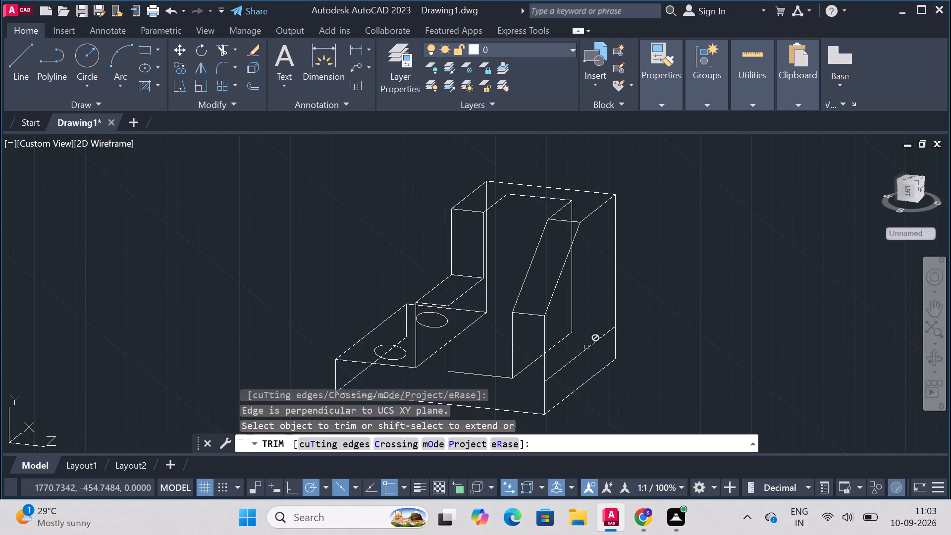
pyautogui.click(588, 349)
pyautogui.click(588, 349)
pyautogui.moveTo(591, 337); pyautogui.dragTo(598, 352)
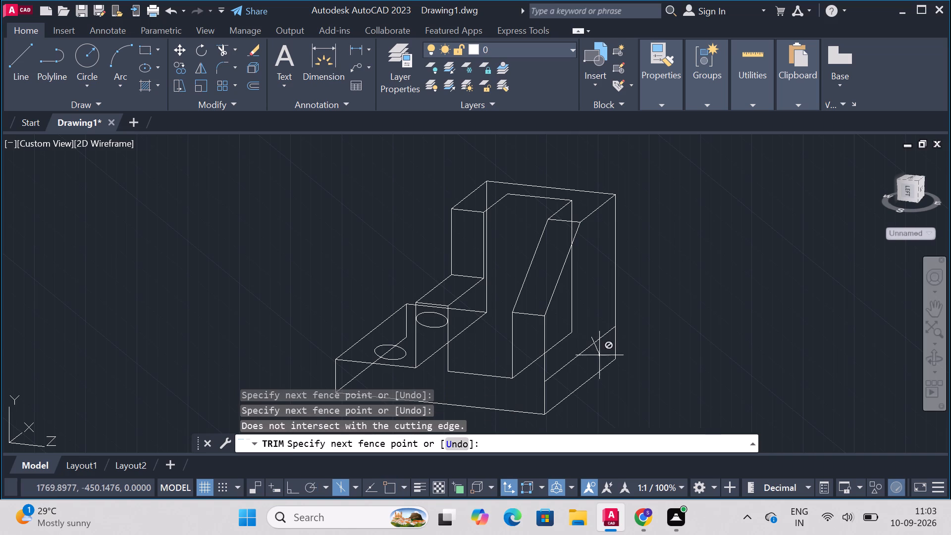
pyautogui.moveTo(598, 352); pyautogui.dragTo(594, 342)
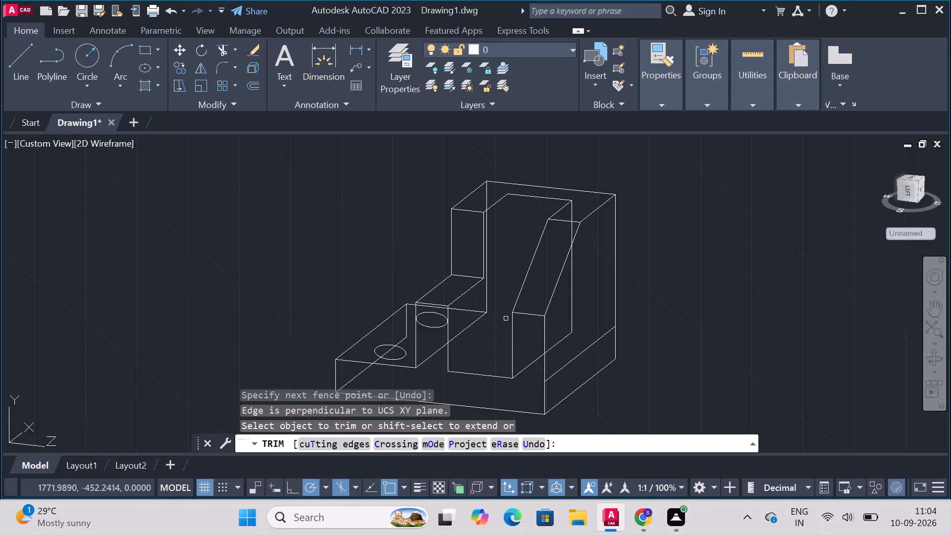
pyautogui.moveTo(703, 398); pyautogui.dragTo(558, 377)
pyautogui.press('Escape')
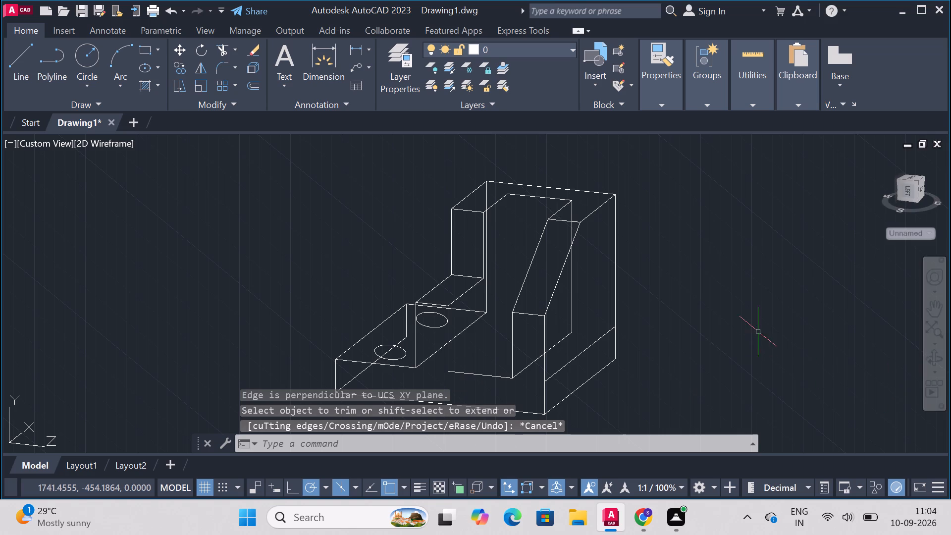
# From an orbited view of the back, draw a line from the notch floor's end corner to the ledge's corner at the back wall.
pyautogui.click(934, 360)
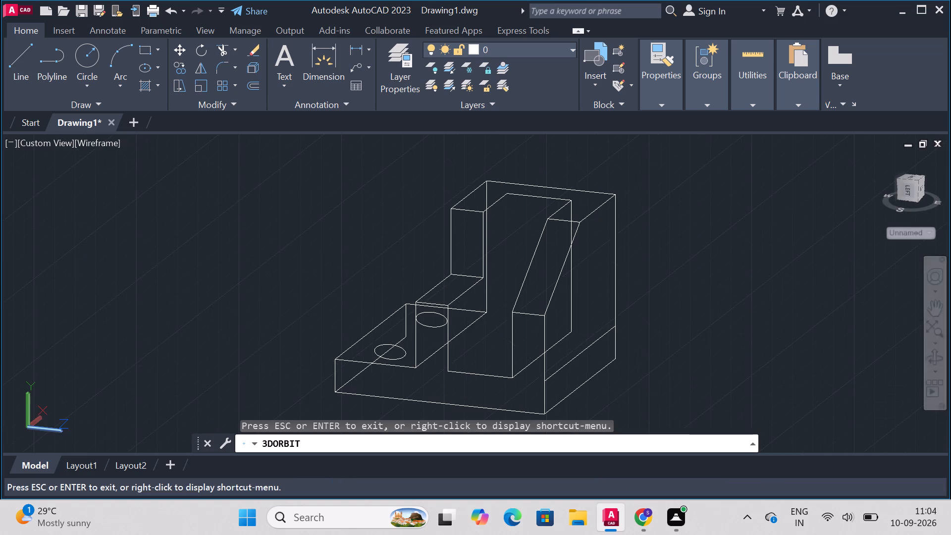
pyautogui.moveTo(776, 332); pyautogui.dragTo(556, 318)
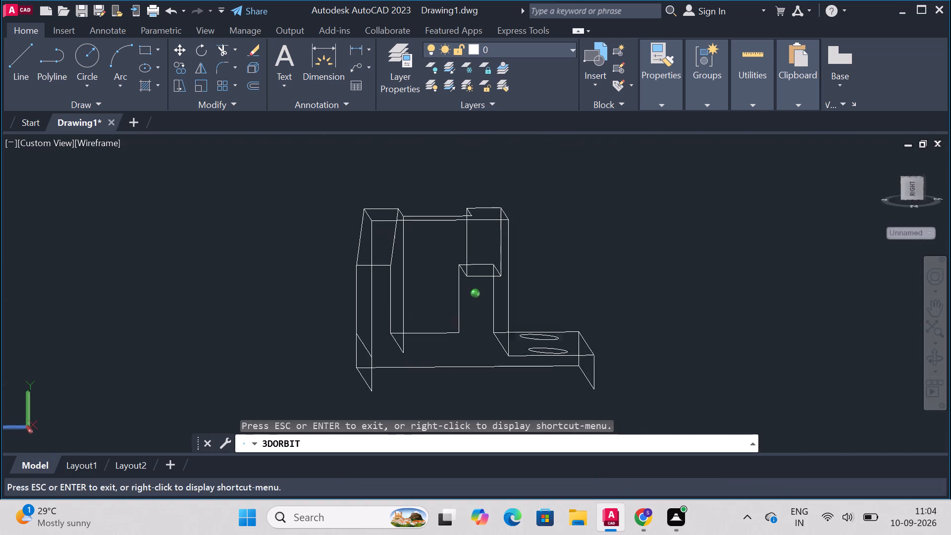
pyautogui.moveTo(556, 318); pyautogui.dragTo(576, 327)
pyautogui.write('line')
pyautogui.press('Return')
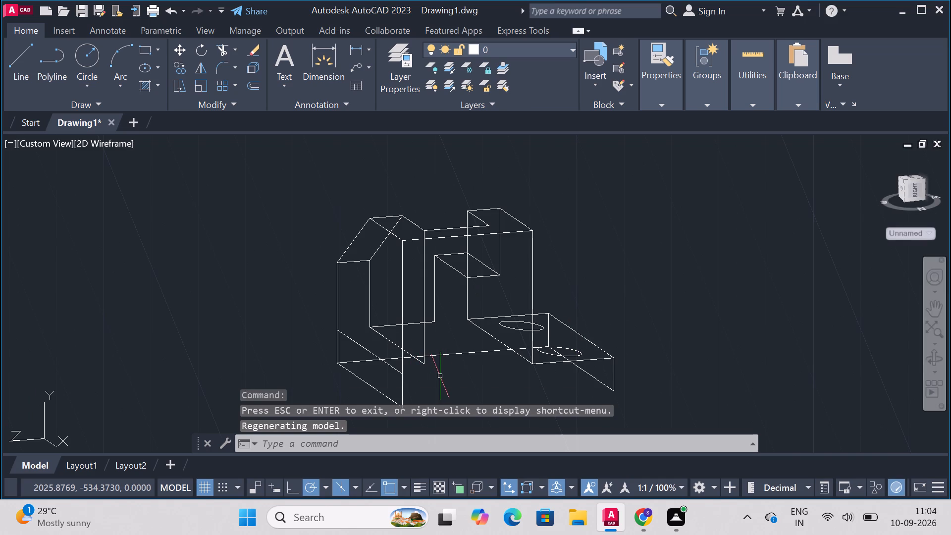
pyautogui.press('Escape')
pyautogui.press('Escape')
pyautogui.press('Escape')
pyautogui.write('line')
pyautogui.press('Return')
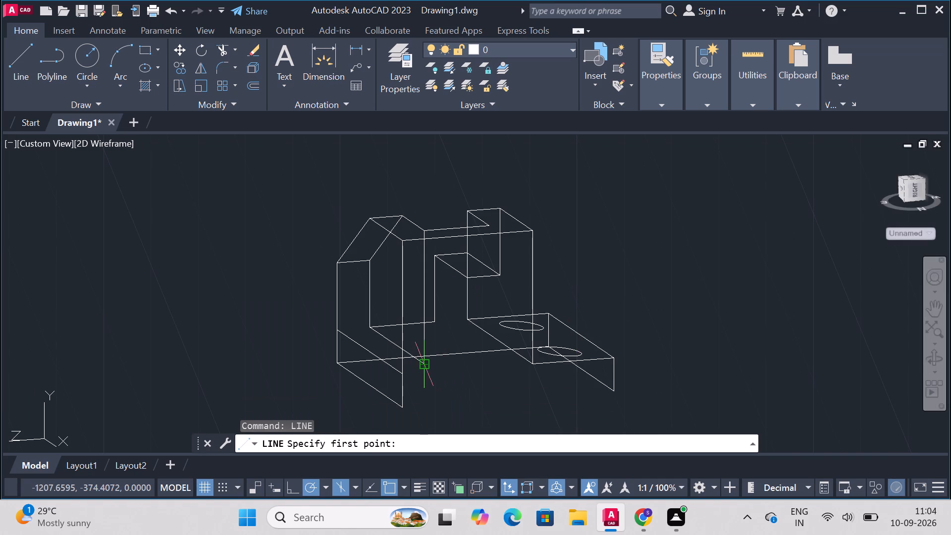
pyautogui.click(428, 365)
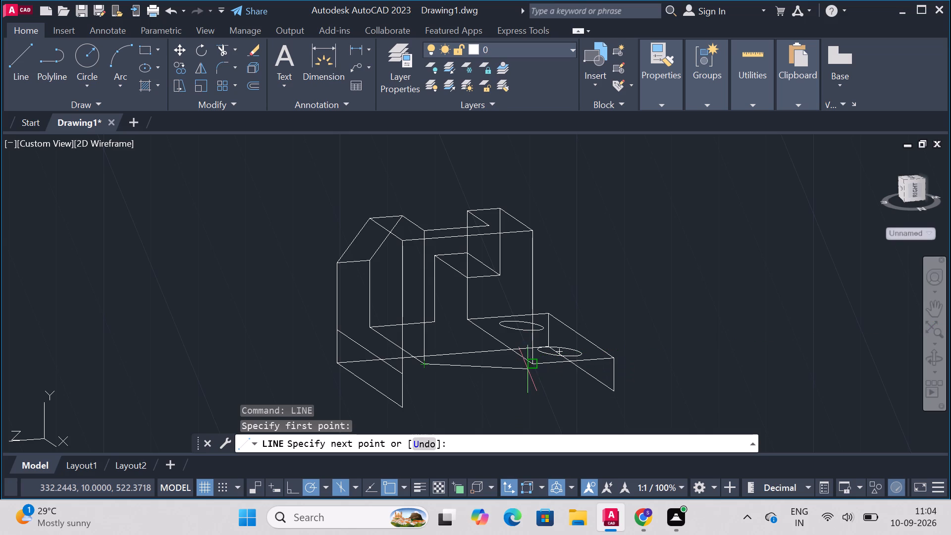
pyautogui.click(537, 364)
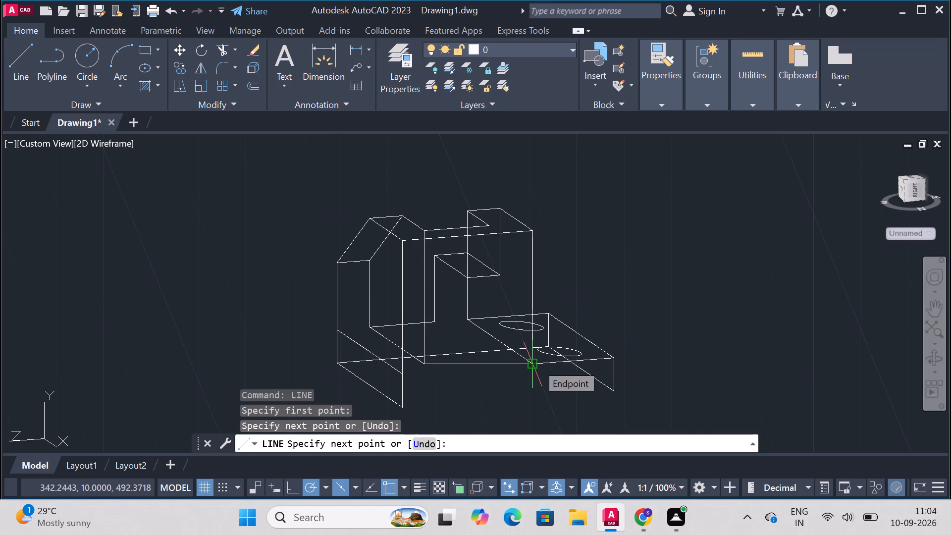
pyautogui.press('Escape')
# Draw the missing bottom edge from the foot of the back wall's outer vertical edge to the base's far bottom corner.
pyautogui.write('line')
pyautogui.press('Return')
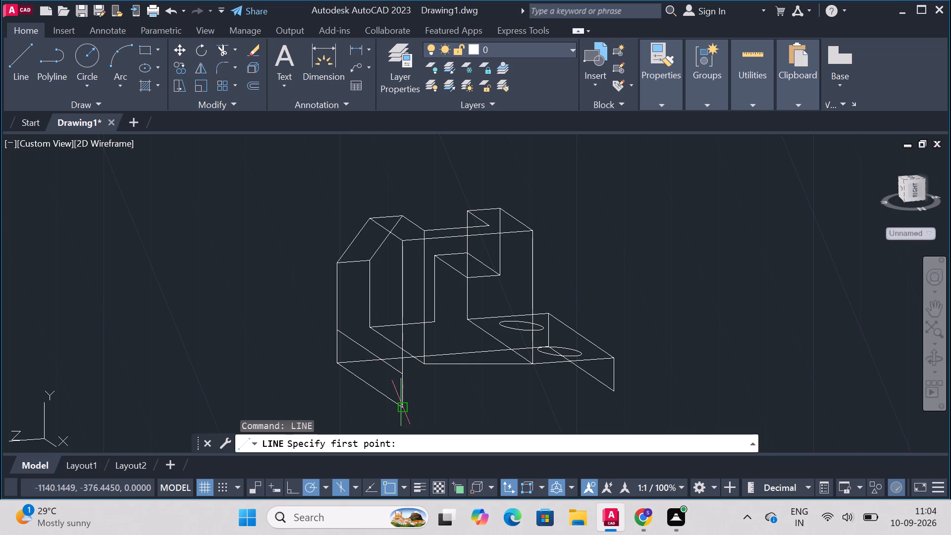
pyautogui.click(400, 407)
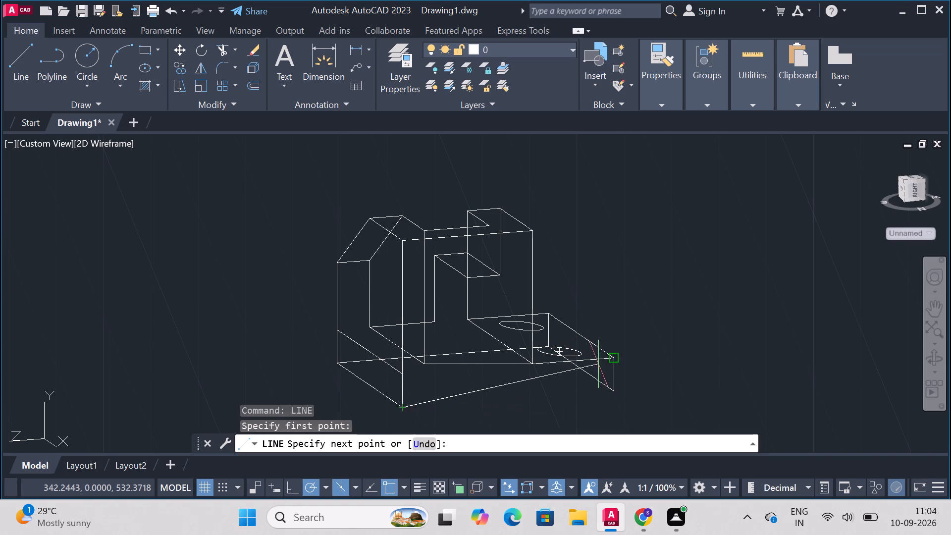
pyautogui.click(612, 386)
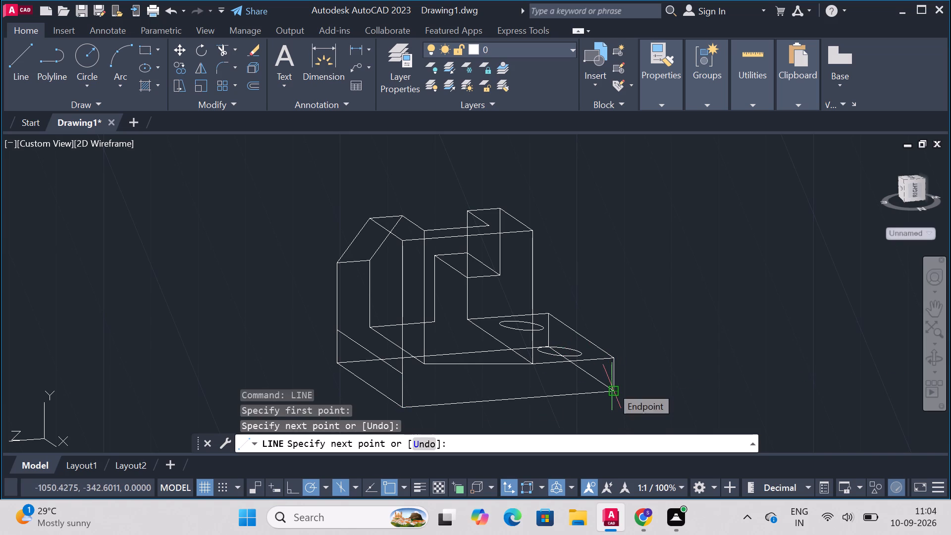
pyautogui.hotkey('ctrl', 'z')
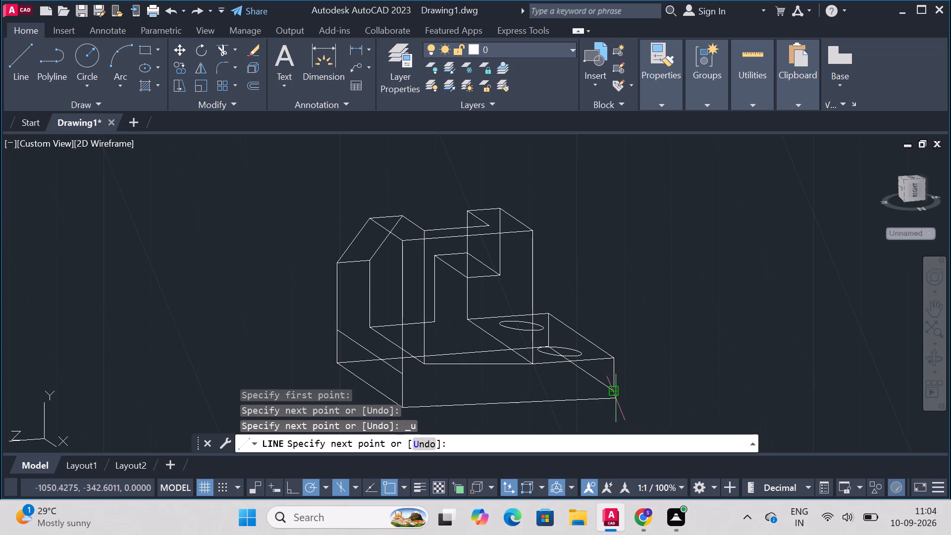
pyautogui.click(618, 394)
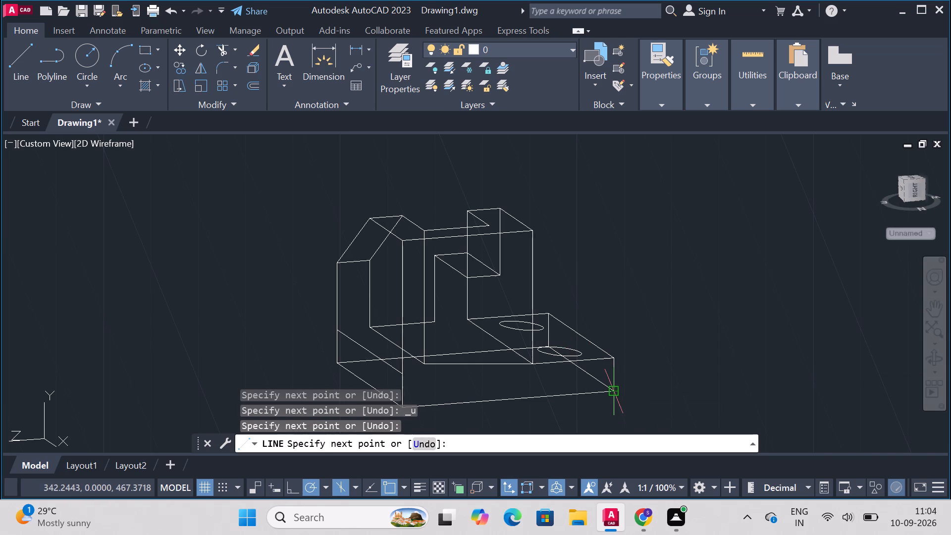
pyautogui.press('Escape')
# Erase the line joining the notch floor's end corner to the ledge's corner at the back wall.
pyautogui.scroll(2, 618, 394)
pyautogui.scroll(-1, 618, 394)
pyautogui.scroll(1, 618, 394)
pyautogui.hscroll(1, 618, 394)
pyautogui.scroll(1, 618, 394)
pyautogui.hscroll(1, 618, 394)
pyautogui.scroll(1, 618, 394)
pyautogui.hscroll(1, 618, 394)
pyautogui.scroll(1, 618, 394)
pyautogui.hscroll(1, 618, 394)
pyautogui.scroll(1, 618, 394)
pyautogui.hscroll(1, 618, 394)
pyautogui.scroll(1, 618, 394)
pyautogui.hscroll(1, 618, 394)
pyautogui.scroll(1, 618, 394)
pyautogui.hscroll(1, 618, 394)
pyautogui.scroll(1, 618, 394)
pyautogui.hscroll(1, 618, 394)
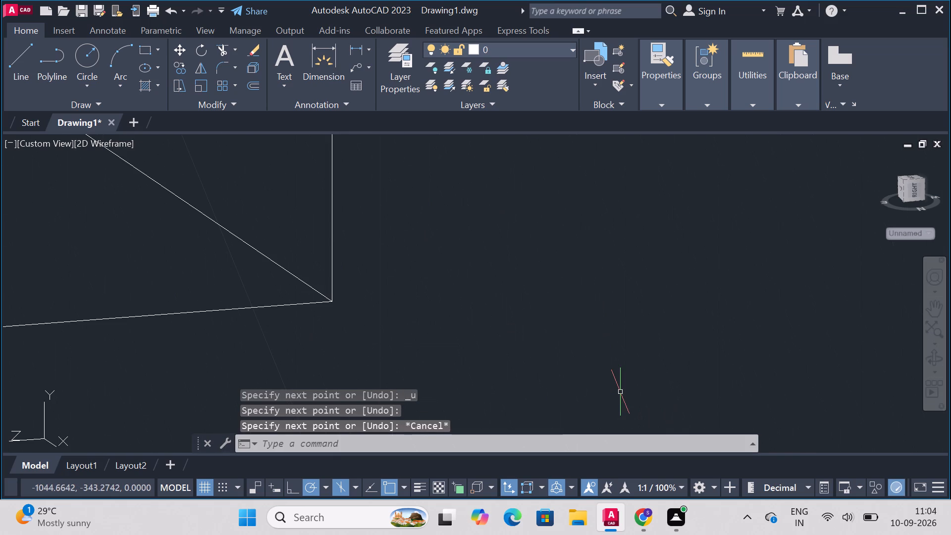
pyautogui.press('z')
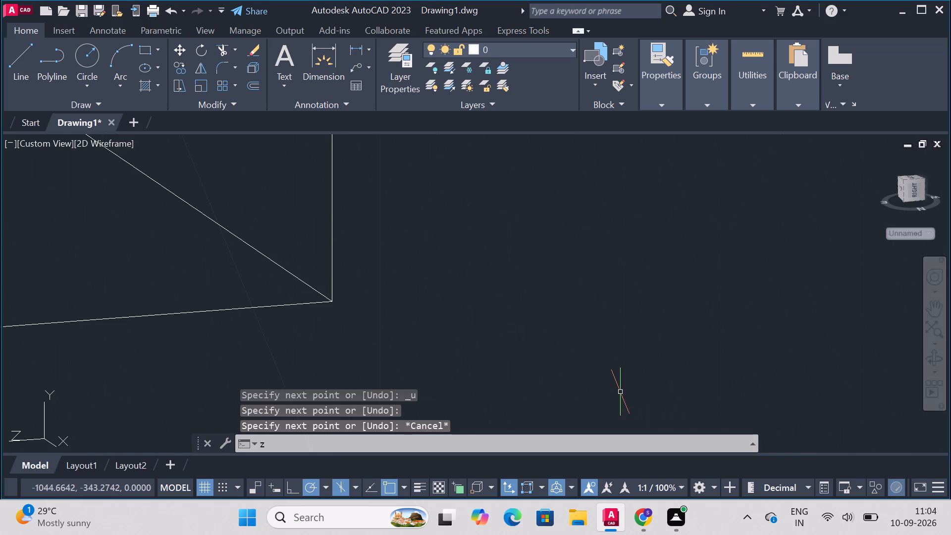
pyautogui.press('Return')
pyautogui.press('a')
pyautogui.press('Return')
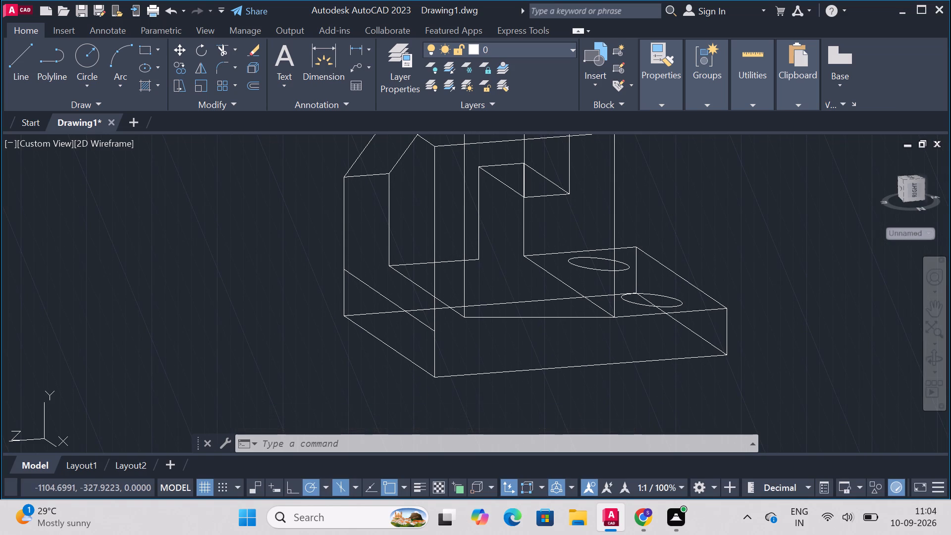
pyautogui.click(564, 316)
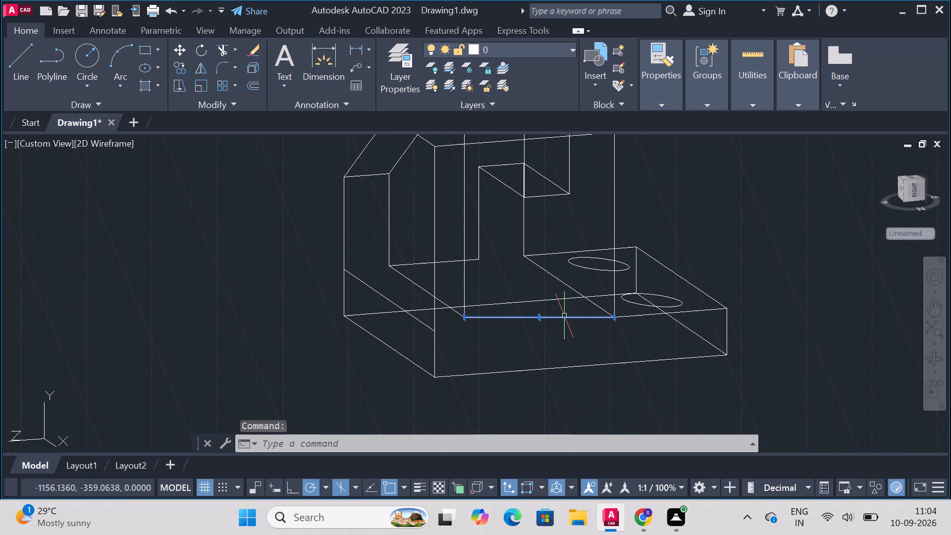
pyautogui.press('Delete')
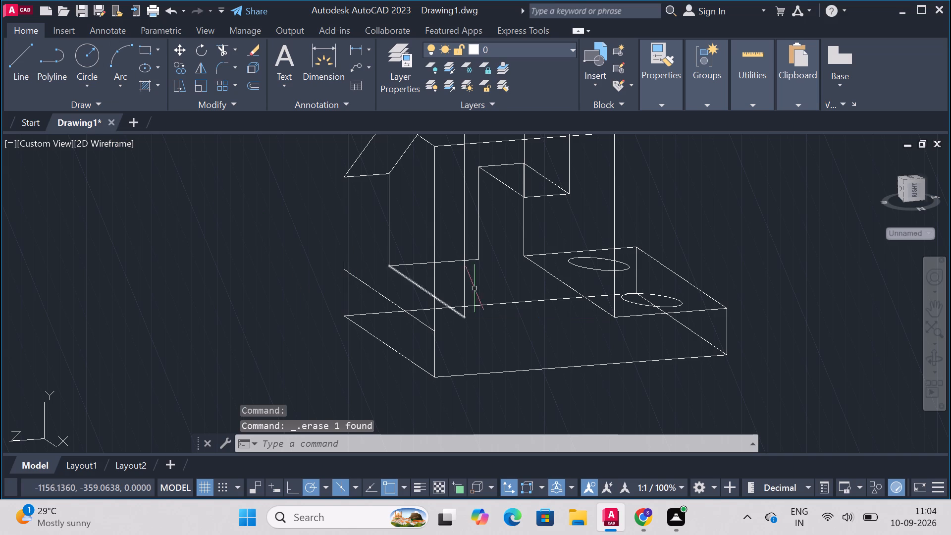
# Draw a line from the ledge's corner at the back wall to the end of the line running above the wall's bottom outer edge.
pyautogui.write('line')
pyautogui.press('Return')
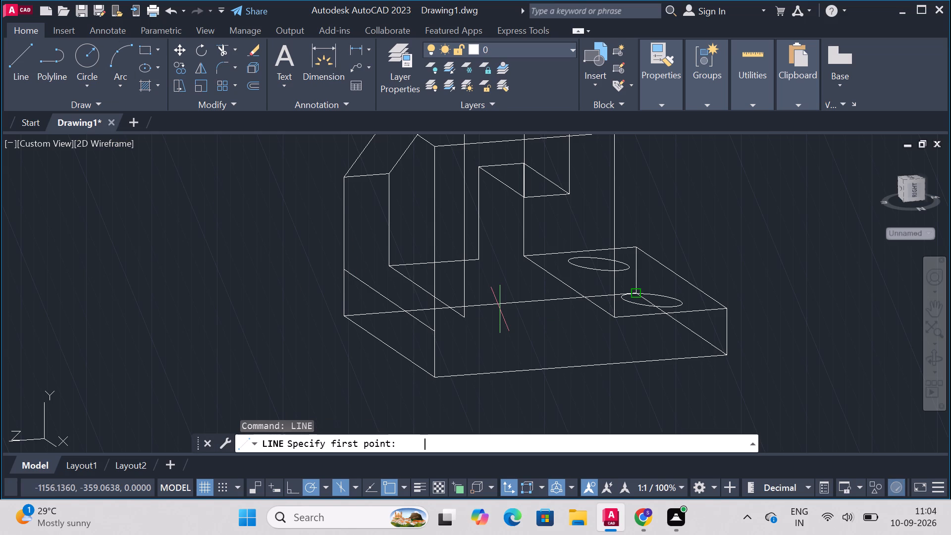
pyautogui.click(616, 314)
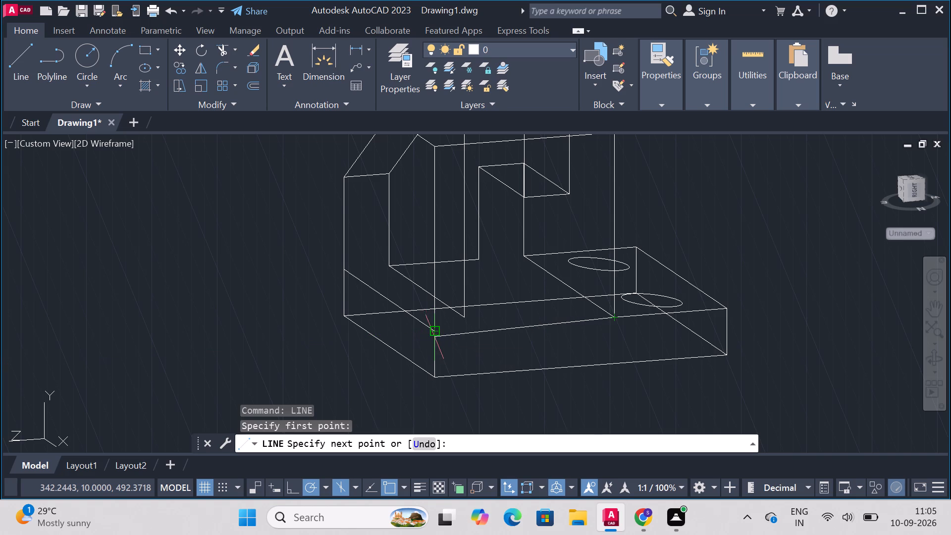
pyautogui.click(433, 333)
pyautogui.press('Escape')
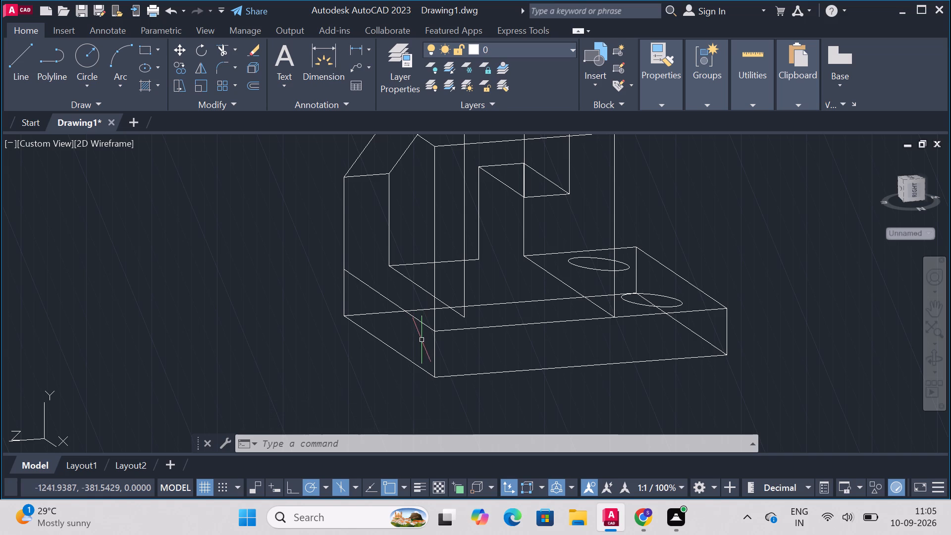
# Restore the SW Isometric view with the whole part in sight.
pyautogui.click(38, 144)
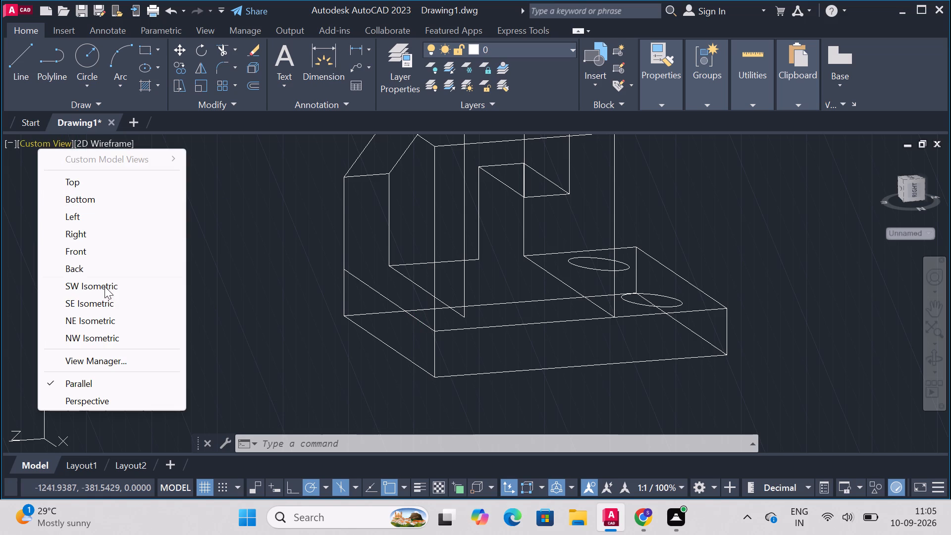
pyautogui.click(103, 290)
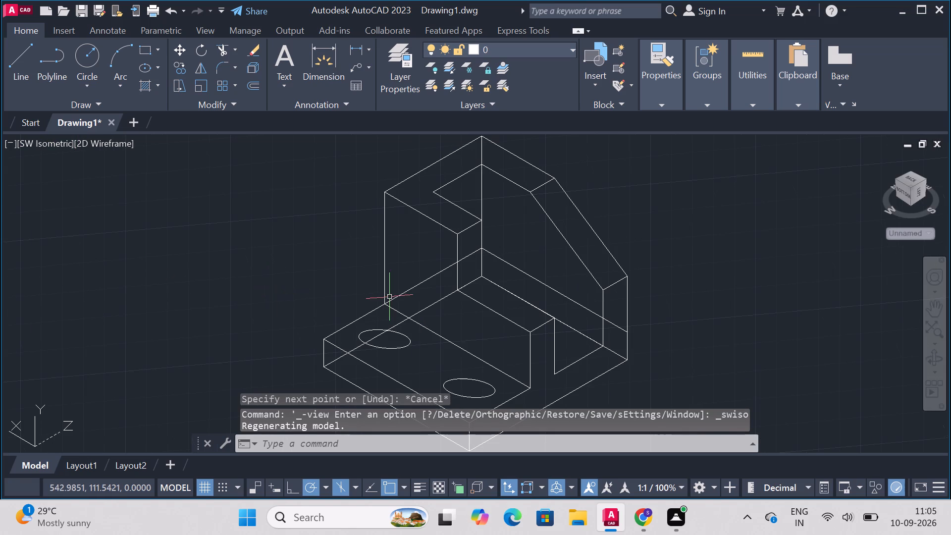
pyautogui.scroll(-6, 389, 297)
pyautogui.scroll(2, 389, 297)
pyautogui.scroll(-1, 389, 297)
pyautogui.press('z')
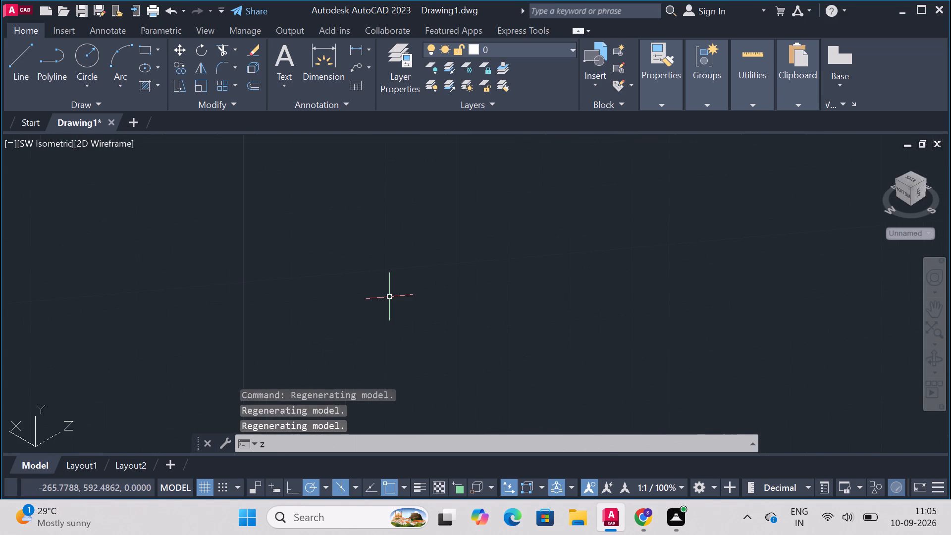
pyautogui.press('Return')
pyautogui.press('a')
pyautogui.press('Return')
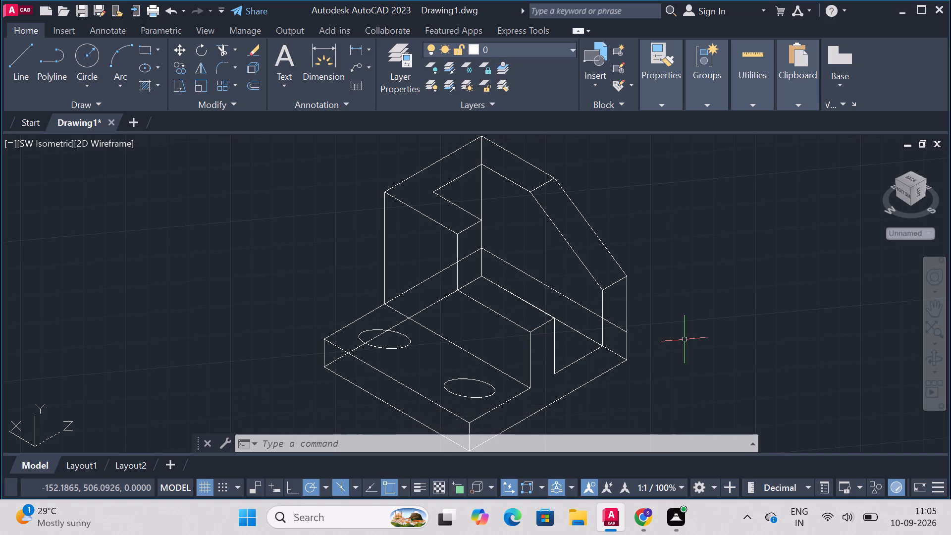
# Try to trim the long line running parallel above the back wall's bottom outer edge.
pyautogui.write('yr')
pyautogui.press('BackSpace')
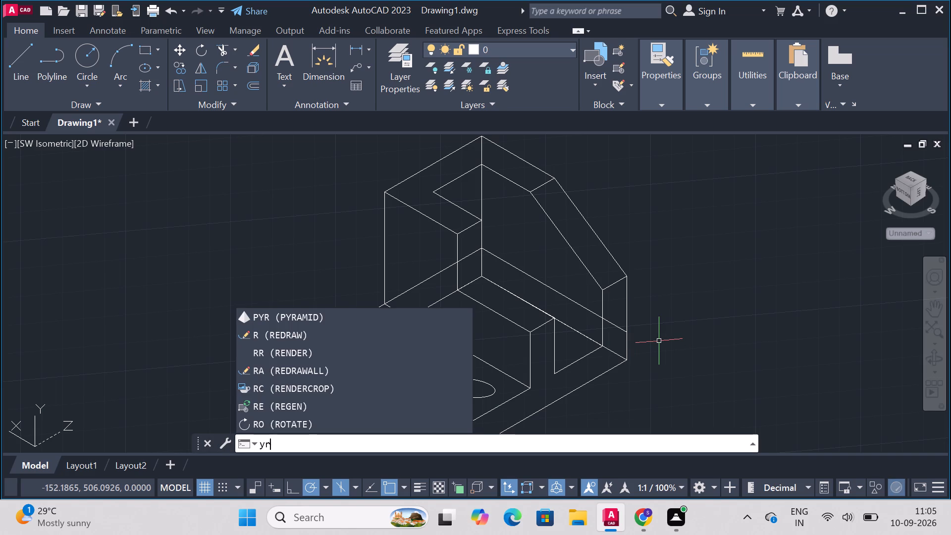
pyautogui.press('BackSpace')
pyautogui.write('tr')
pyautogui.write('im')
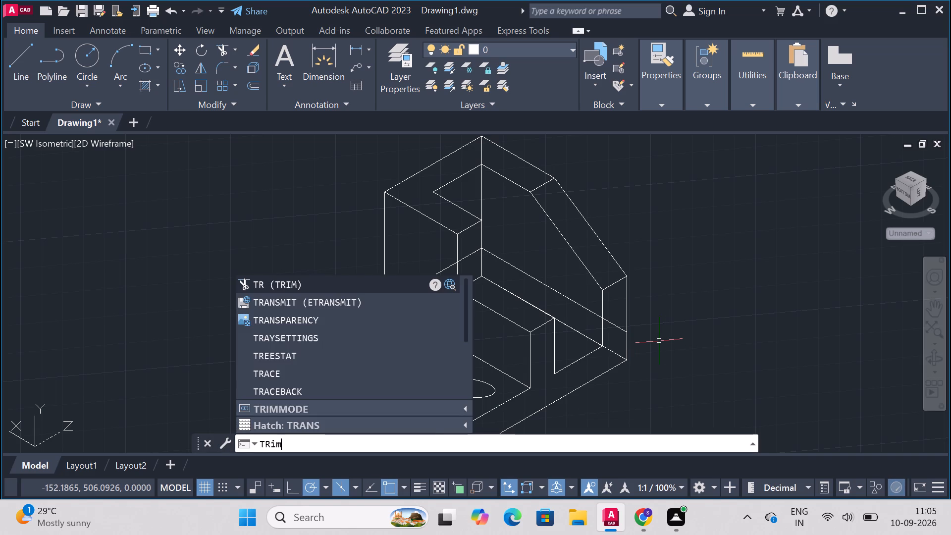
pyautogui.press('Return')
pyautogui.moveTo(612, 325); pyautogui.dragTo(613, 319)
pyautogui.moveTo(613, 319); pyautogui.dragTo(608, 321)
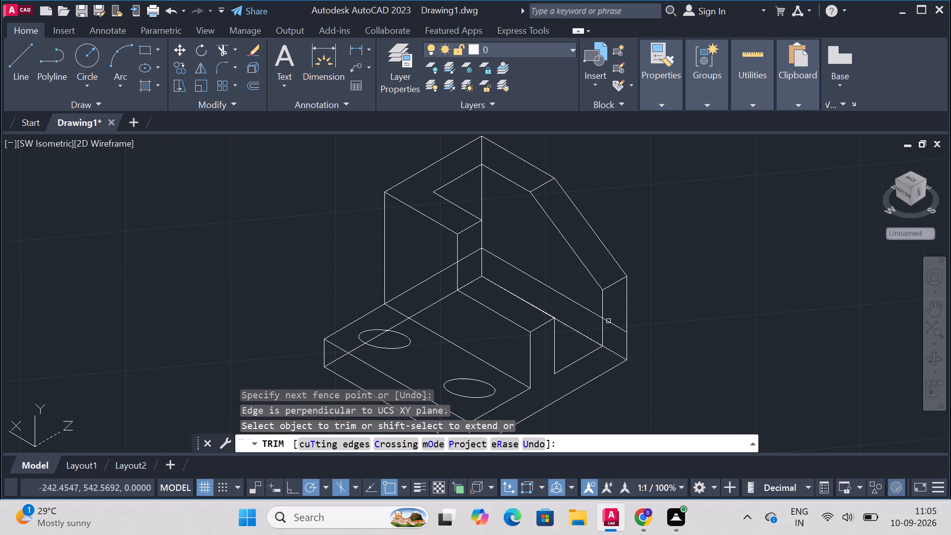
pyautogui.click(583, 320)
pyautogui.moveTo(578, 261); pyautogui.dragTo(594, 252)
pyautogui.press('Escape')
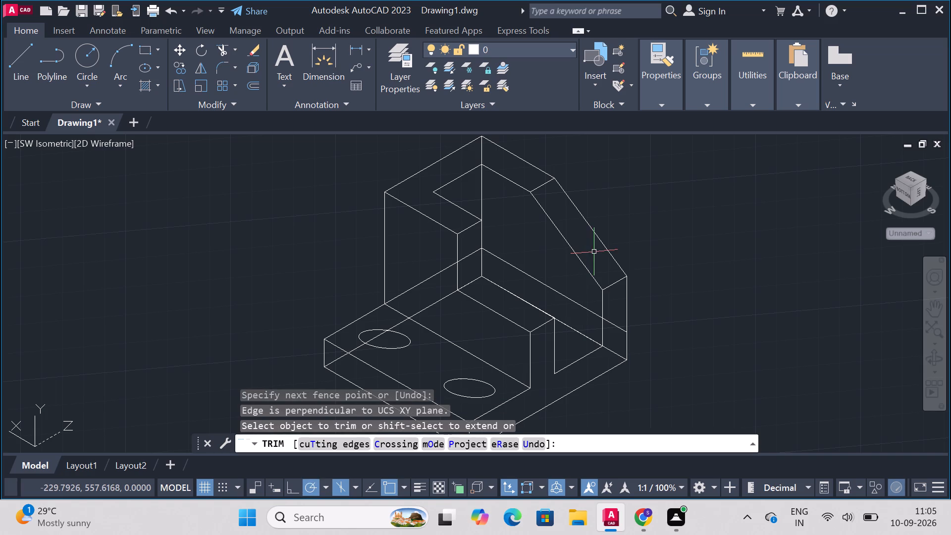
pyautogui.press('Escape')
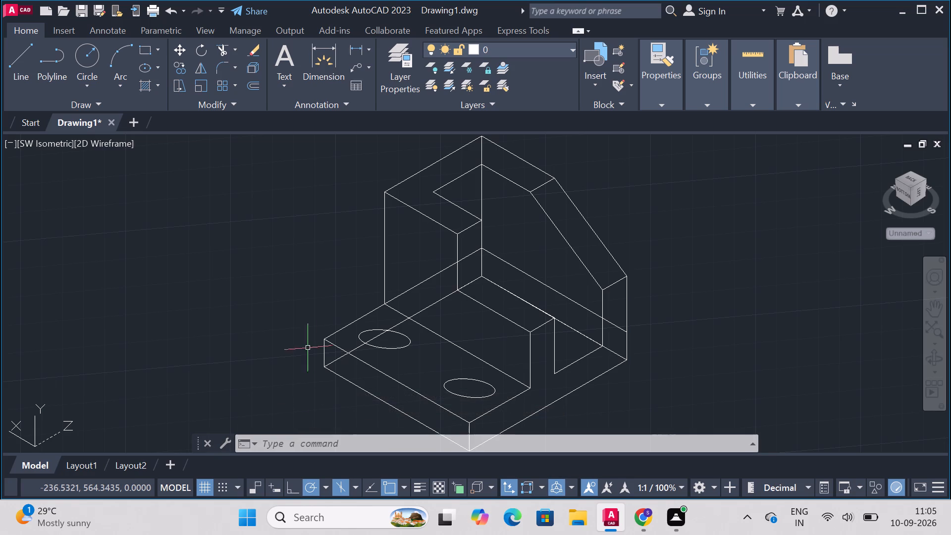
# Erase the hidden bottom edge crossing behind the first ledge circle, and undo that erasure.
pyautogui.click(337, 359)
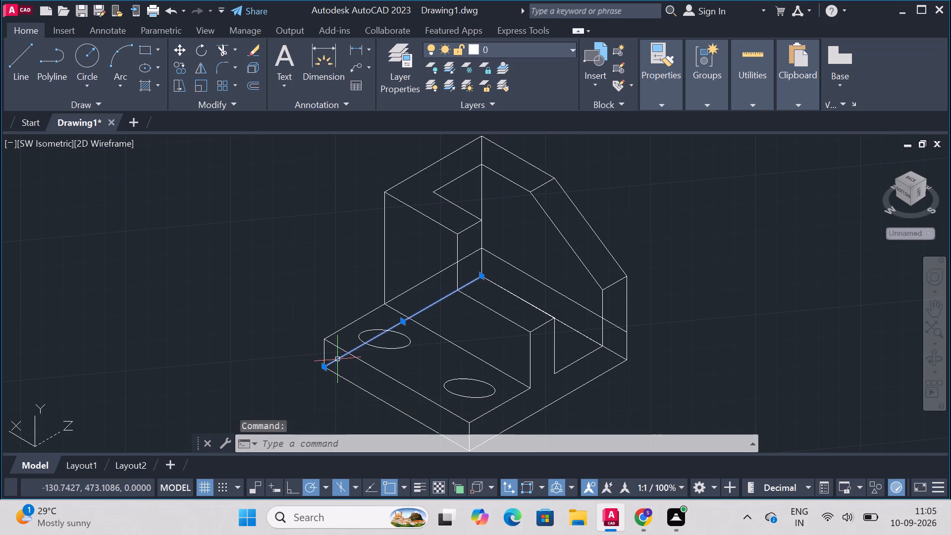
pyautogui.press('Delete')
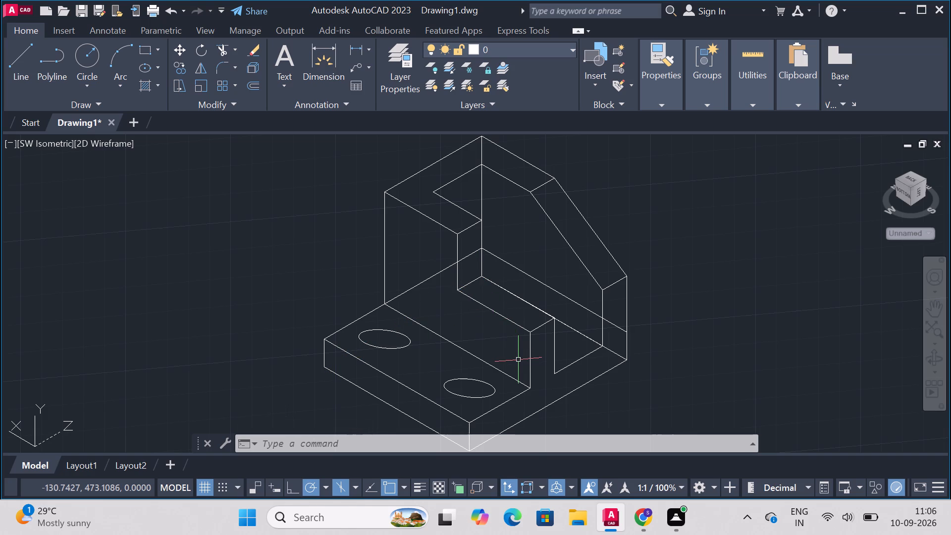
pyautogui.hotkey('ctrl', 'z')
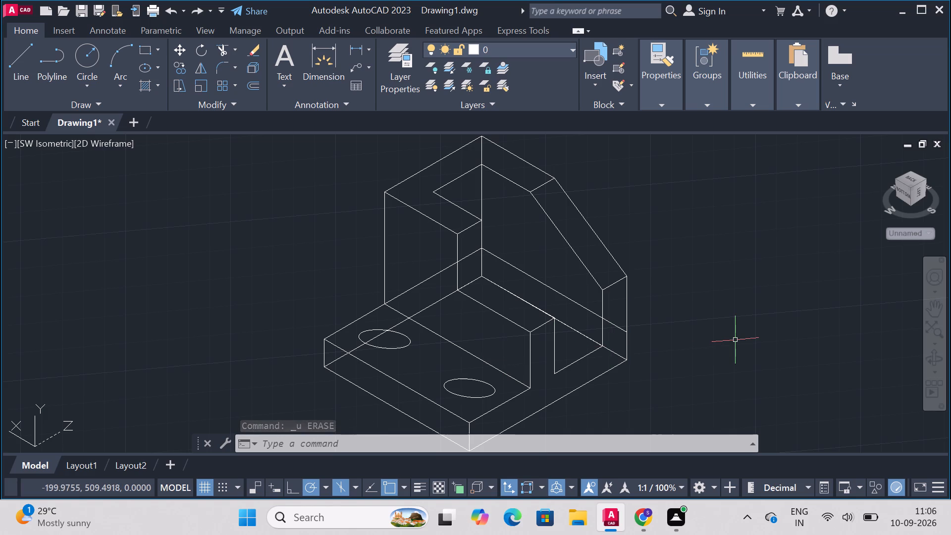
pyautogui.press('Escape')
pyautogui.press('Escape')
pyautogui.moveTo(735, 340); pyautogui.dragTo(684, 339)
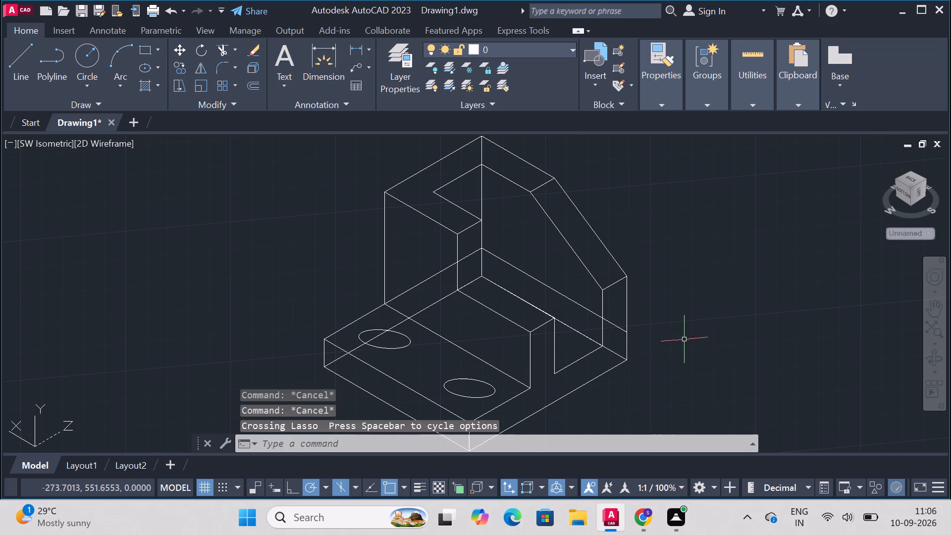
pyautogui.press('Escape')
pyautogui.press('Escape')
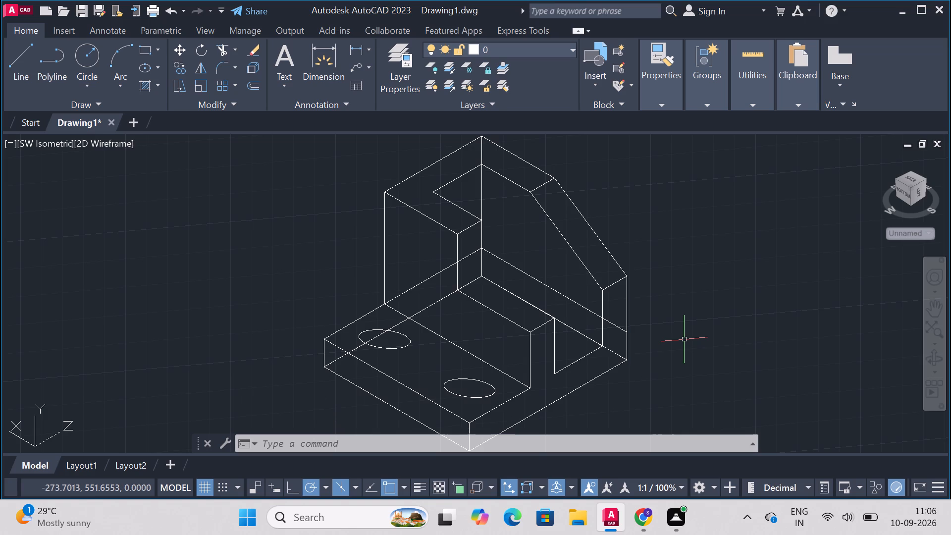
# Erase the hidden bottom edge running from the base's outer bottom corner to the back wall's bottom corner.
pyautogui.click(431, 307)
pyautogui.press('Delete')
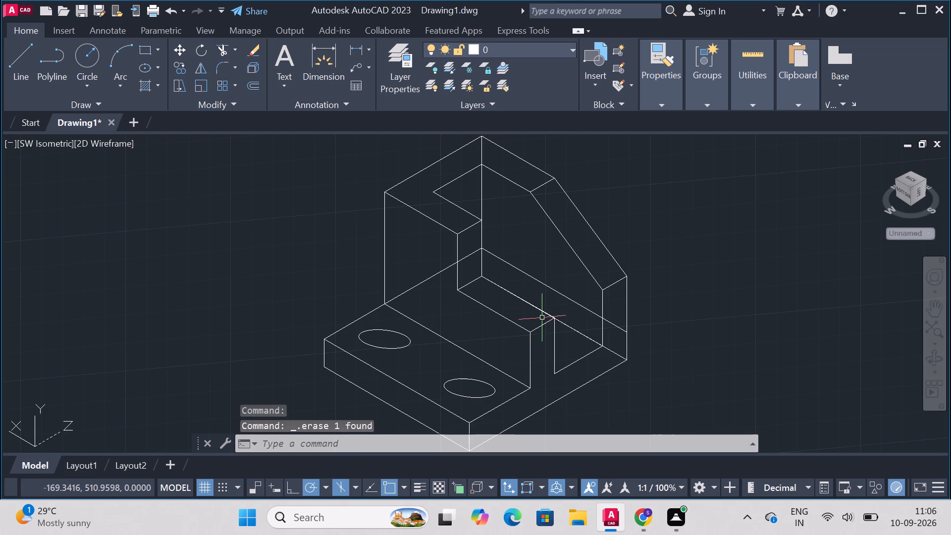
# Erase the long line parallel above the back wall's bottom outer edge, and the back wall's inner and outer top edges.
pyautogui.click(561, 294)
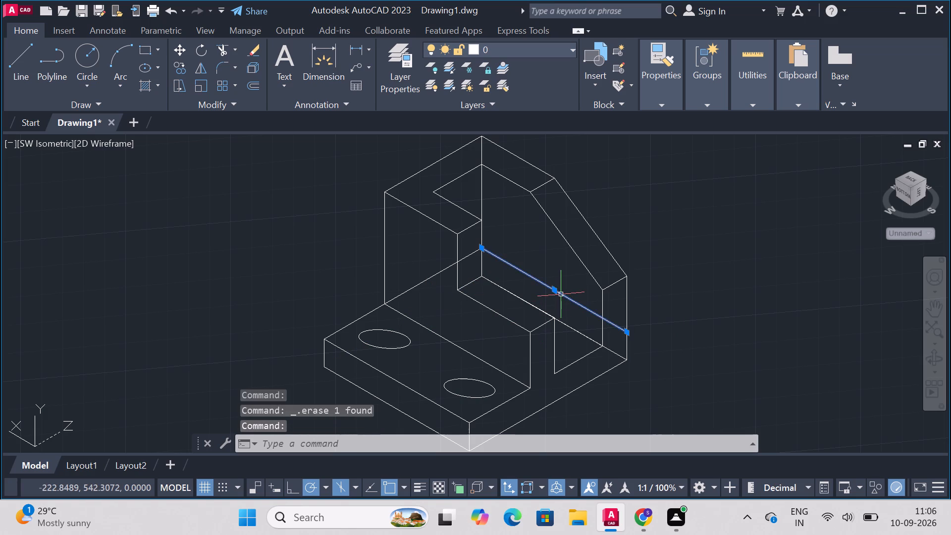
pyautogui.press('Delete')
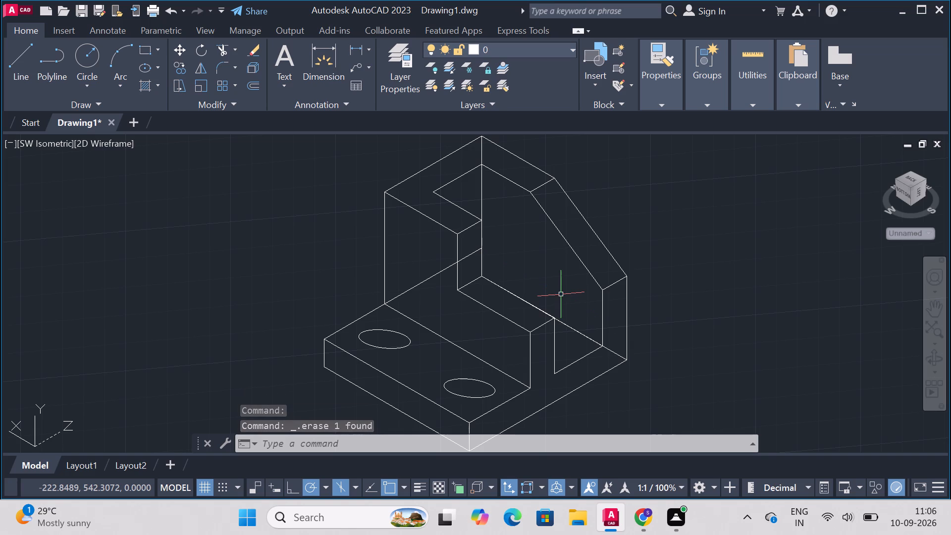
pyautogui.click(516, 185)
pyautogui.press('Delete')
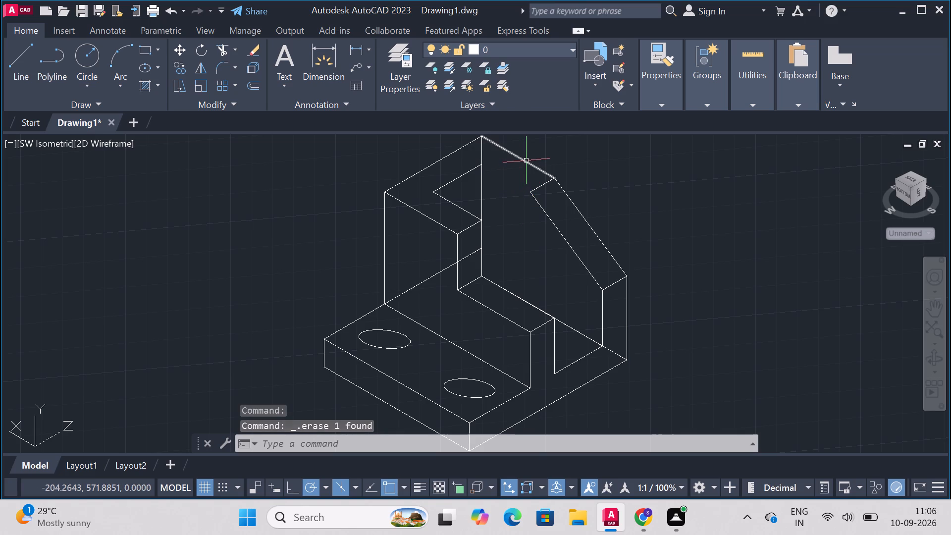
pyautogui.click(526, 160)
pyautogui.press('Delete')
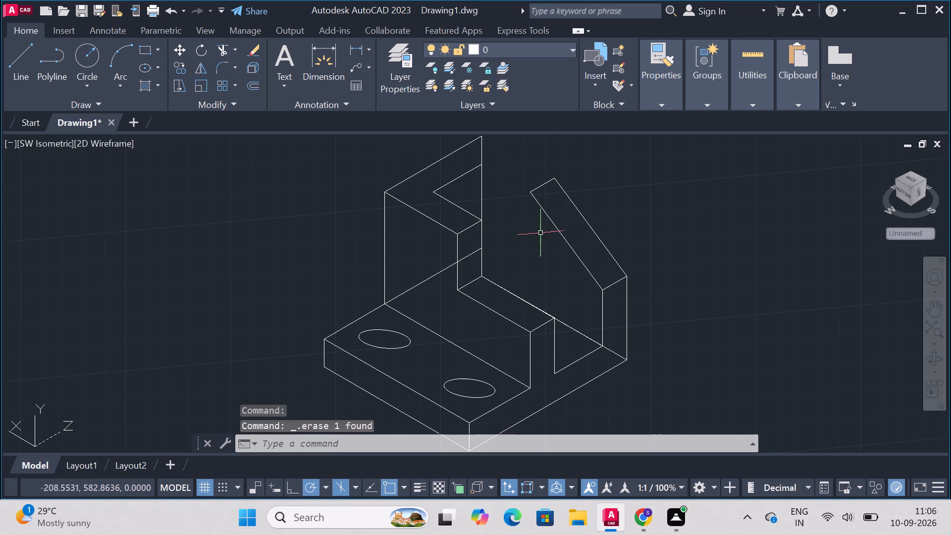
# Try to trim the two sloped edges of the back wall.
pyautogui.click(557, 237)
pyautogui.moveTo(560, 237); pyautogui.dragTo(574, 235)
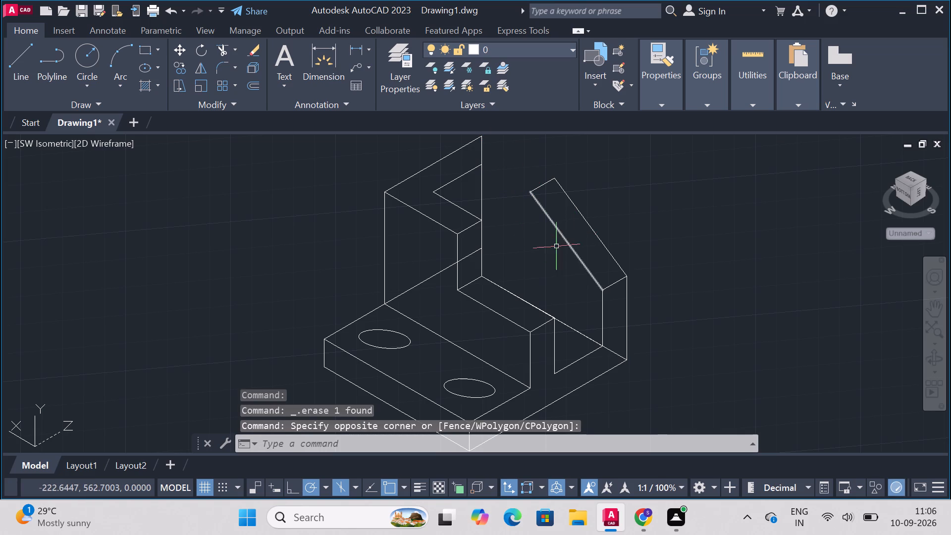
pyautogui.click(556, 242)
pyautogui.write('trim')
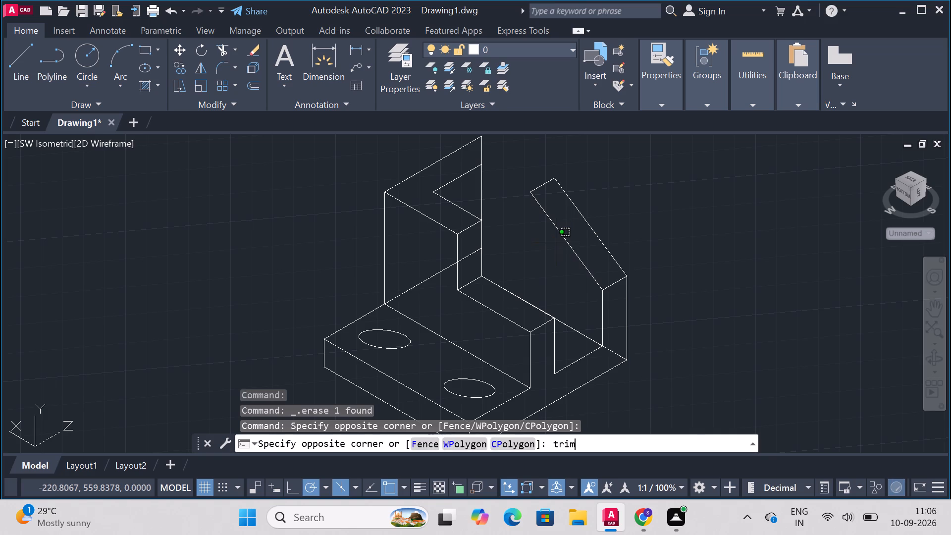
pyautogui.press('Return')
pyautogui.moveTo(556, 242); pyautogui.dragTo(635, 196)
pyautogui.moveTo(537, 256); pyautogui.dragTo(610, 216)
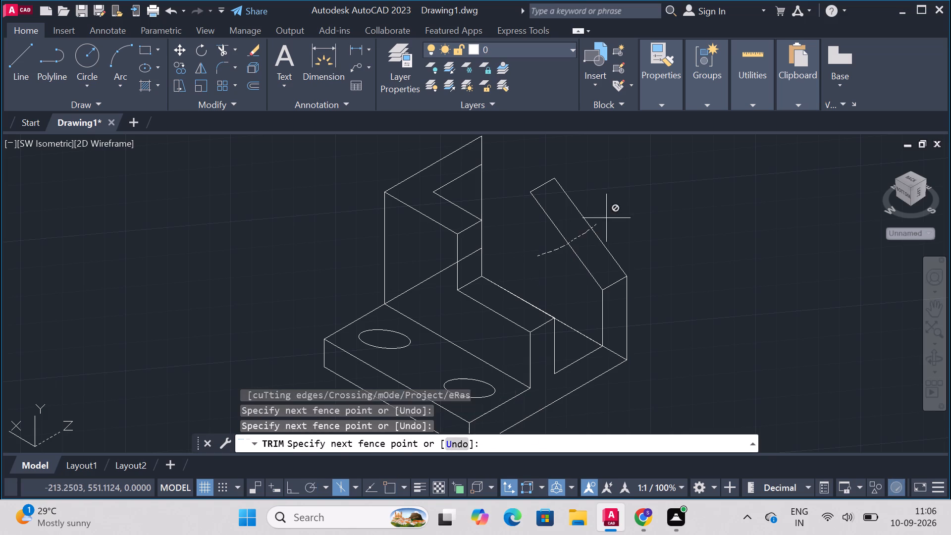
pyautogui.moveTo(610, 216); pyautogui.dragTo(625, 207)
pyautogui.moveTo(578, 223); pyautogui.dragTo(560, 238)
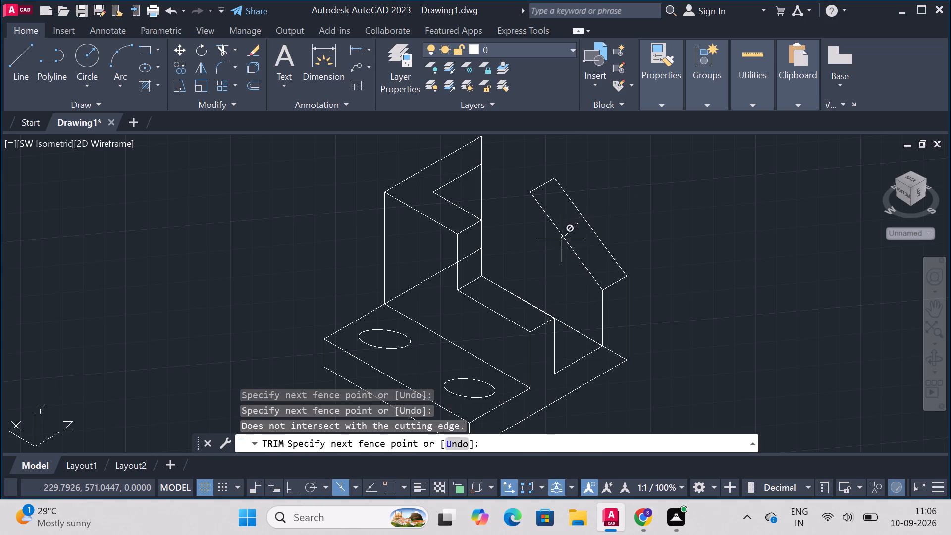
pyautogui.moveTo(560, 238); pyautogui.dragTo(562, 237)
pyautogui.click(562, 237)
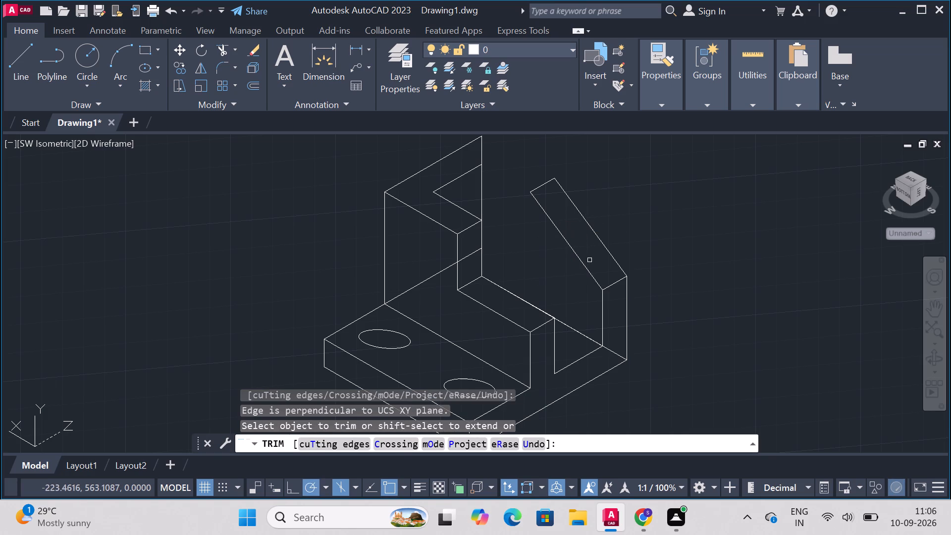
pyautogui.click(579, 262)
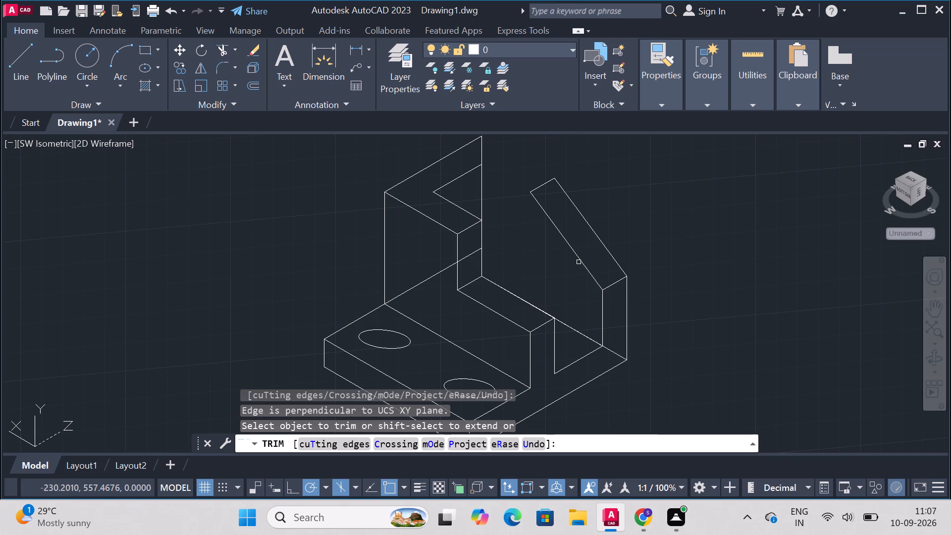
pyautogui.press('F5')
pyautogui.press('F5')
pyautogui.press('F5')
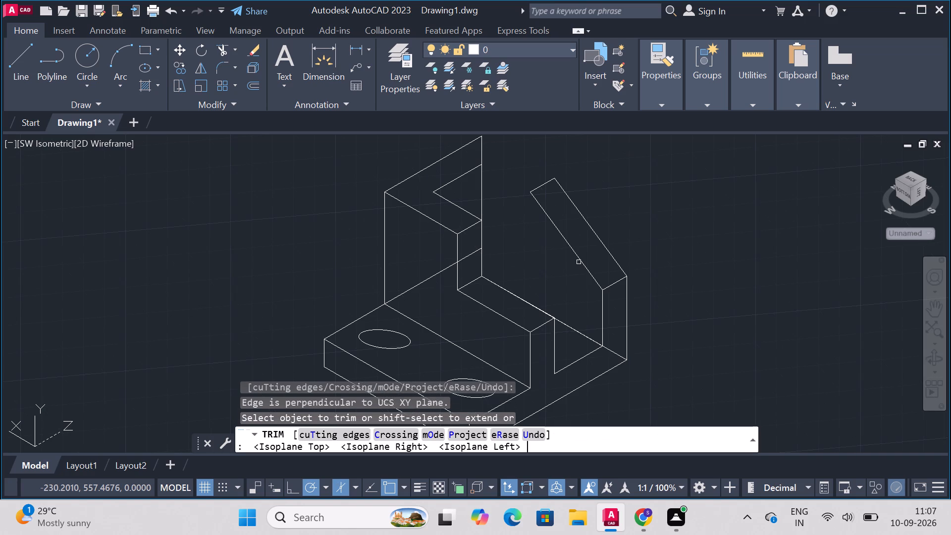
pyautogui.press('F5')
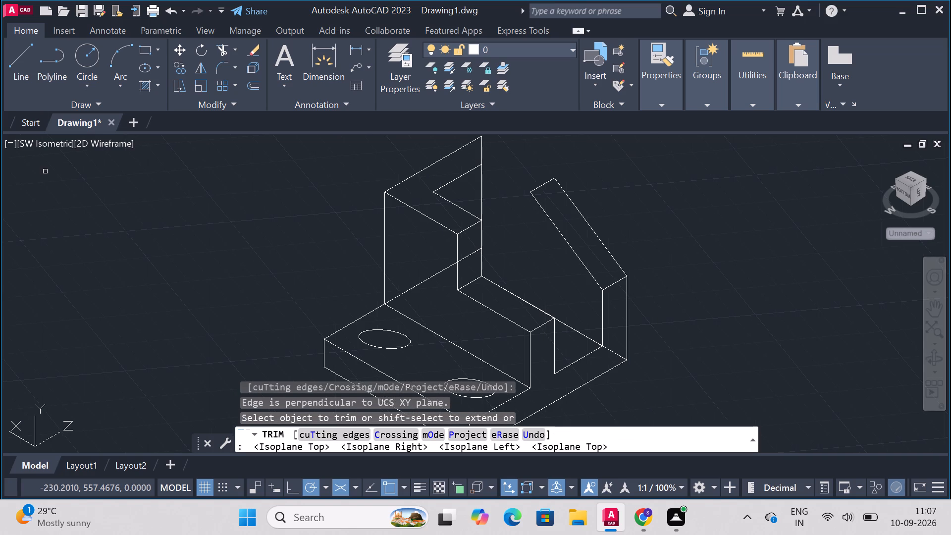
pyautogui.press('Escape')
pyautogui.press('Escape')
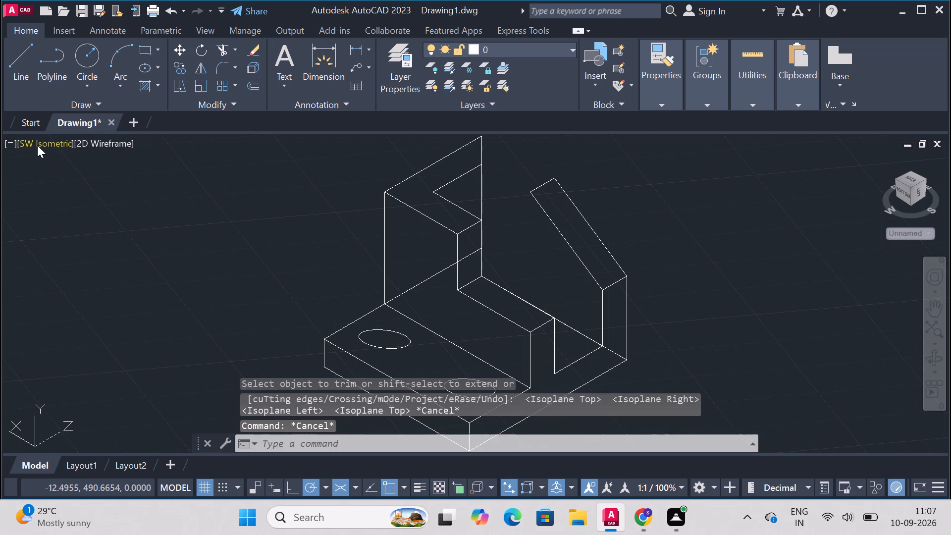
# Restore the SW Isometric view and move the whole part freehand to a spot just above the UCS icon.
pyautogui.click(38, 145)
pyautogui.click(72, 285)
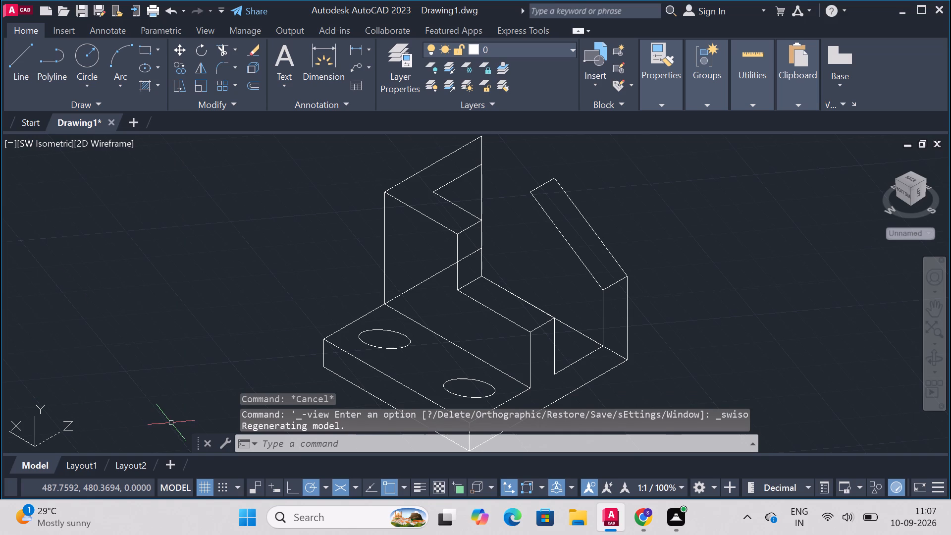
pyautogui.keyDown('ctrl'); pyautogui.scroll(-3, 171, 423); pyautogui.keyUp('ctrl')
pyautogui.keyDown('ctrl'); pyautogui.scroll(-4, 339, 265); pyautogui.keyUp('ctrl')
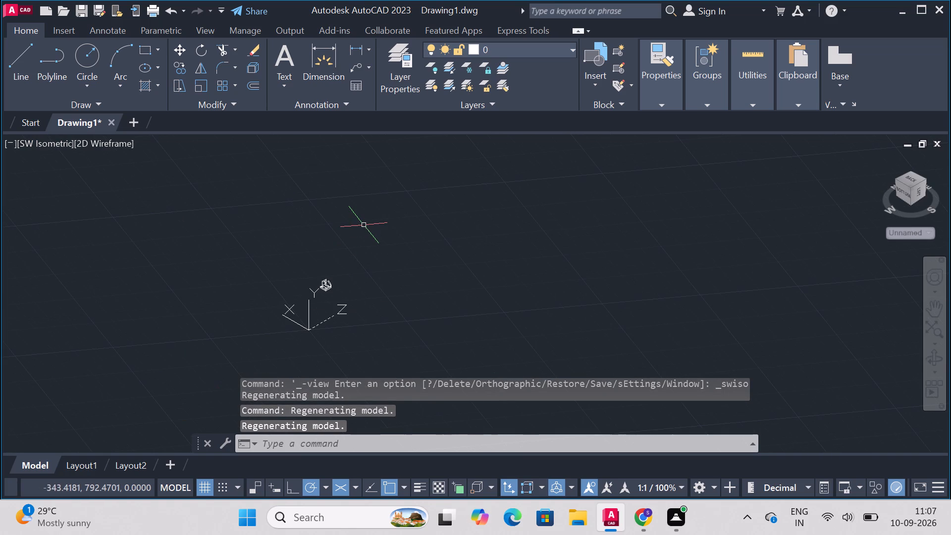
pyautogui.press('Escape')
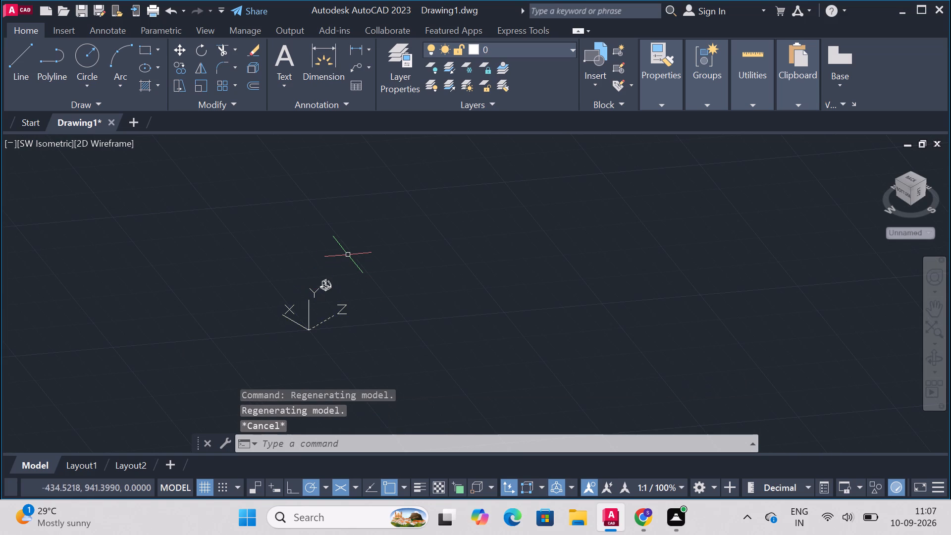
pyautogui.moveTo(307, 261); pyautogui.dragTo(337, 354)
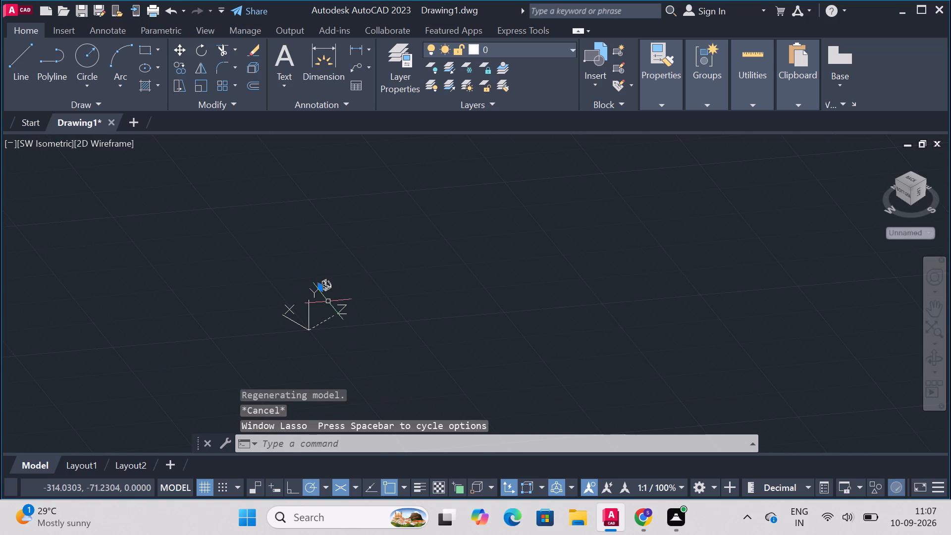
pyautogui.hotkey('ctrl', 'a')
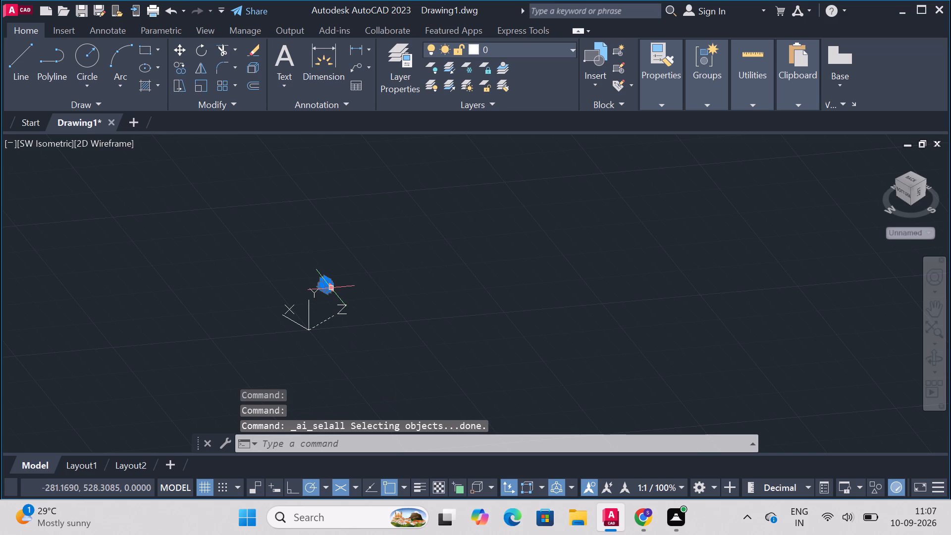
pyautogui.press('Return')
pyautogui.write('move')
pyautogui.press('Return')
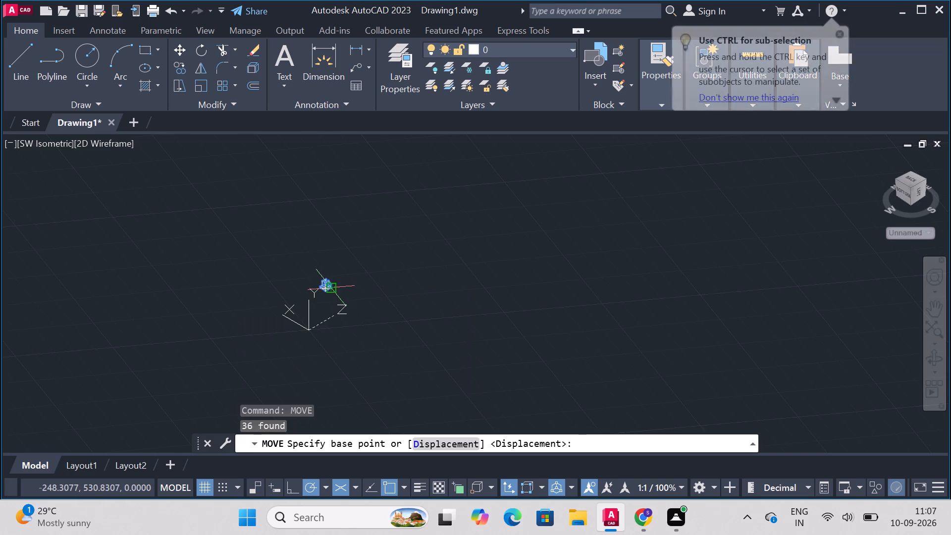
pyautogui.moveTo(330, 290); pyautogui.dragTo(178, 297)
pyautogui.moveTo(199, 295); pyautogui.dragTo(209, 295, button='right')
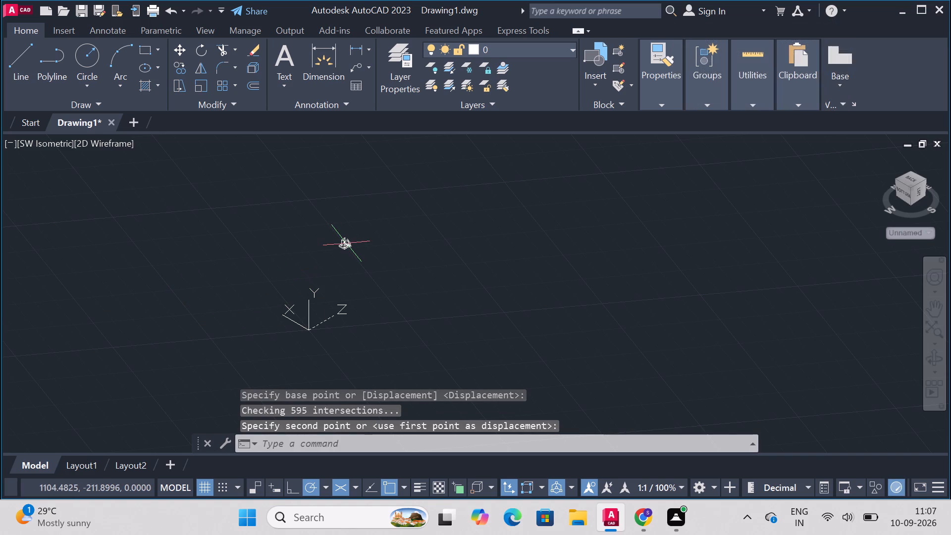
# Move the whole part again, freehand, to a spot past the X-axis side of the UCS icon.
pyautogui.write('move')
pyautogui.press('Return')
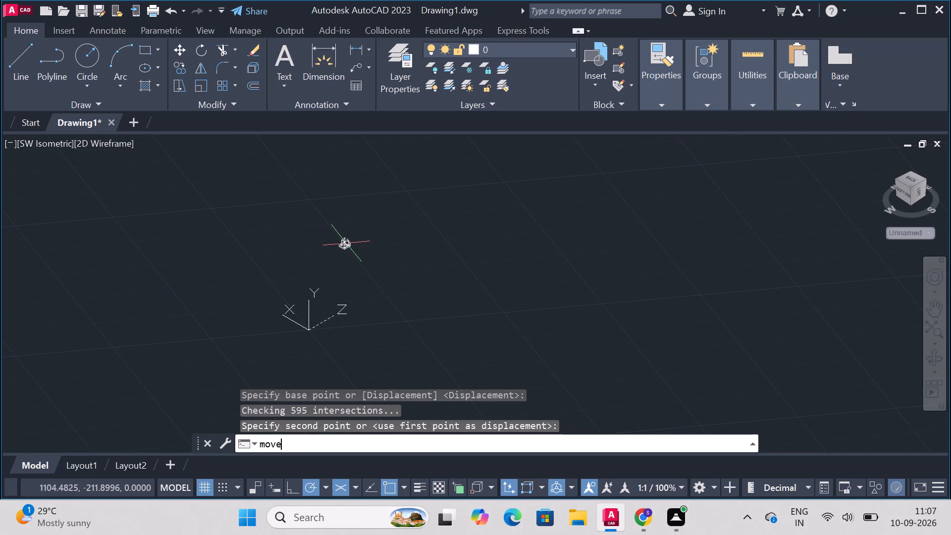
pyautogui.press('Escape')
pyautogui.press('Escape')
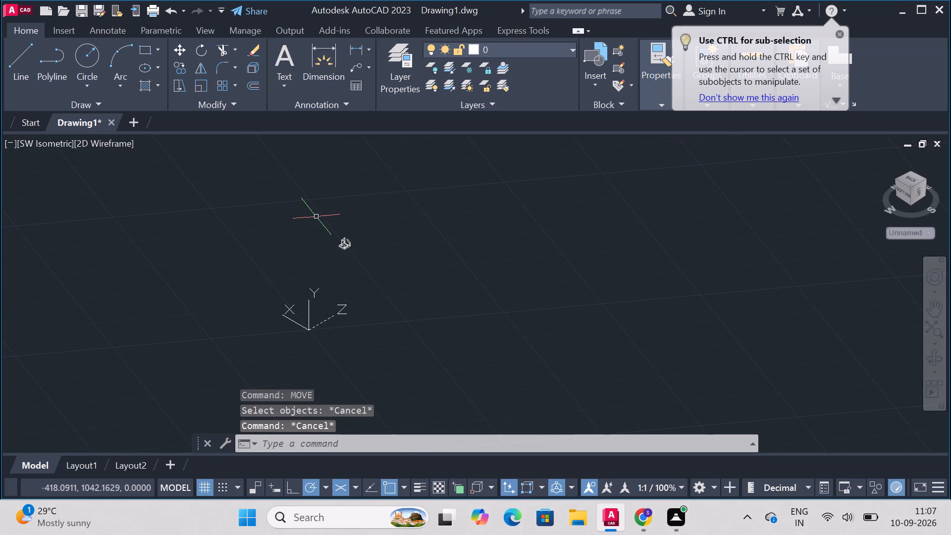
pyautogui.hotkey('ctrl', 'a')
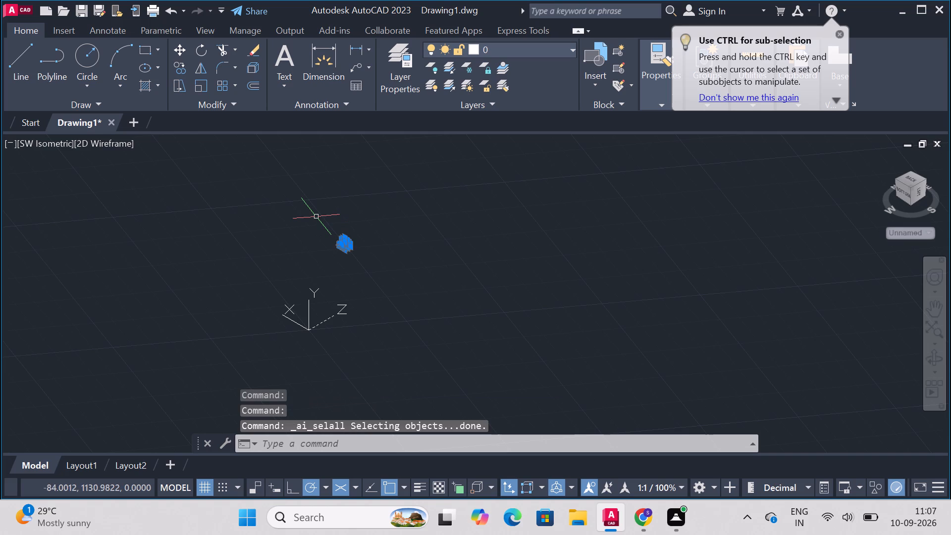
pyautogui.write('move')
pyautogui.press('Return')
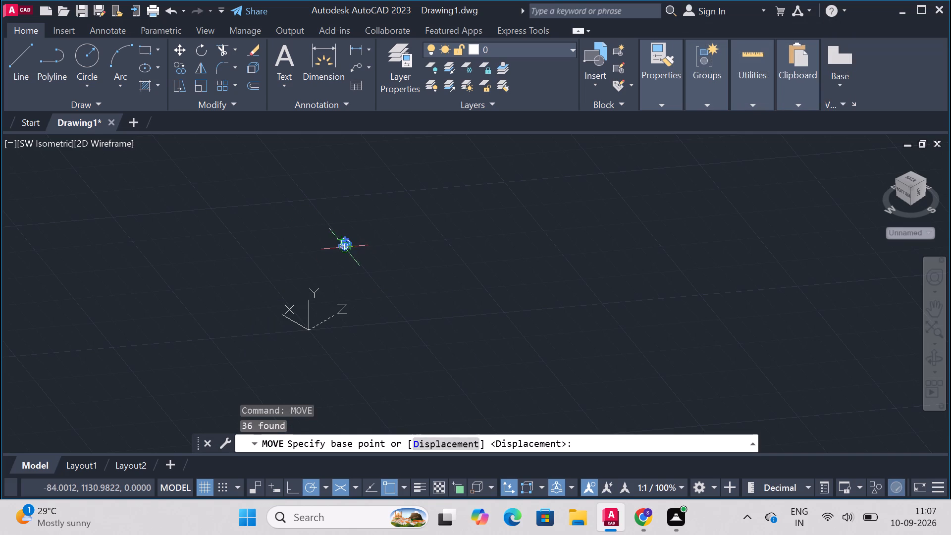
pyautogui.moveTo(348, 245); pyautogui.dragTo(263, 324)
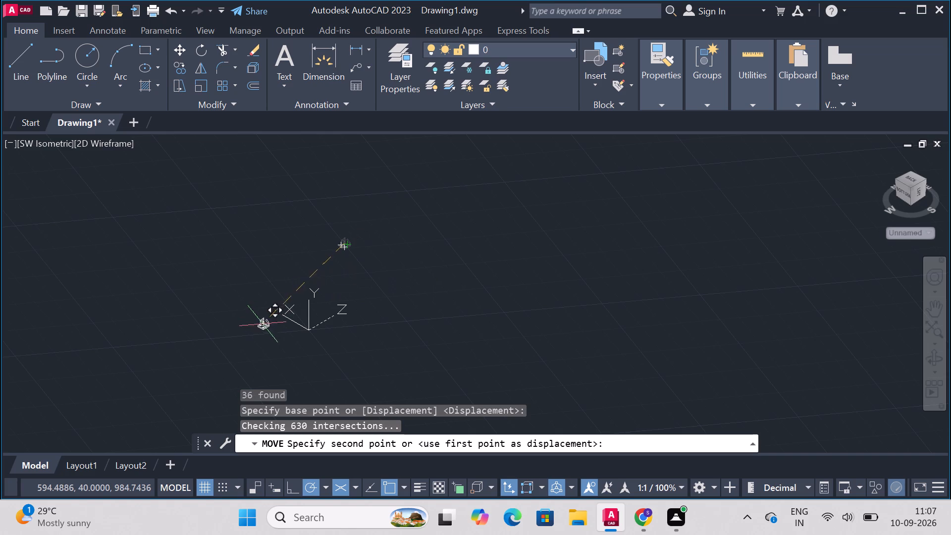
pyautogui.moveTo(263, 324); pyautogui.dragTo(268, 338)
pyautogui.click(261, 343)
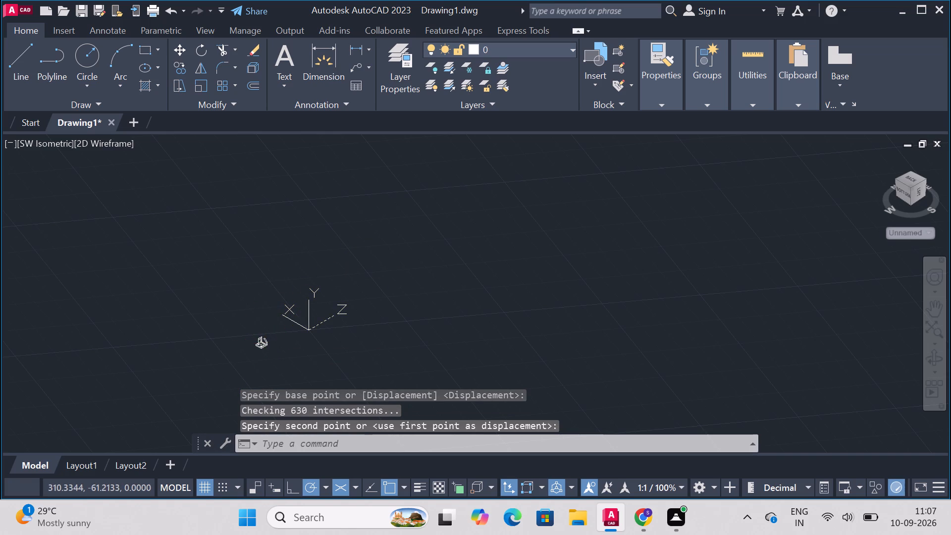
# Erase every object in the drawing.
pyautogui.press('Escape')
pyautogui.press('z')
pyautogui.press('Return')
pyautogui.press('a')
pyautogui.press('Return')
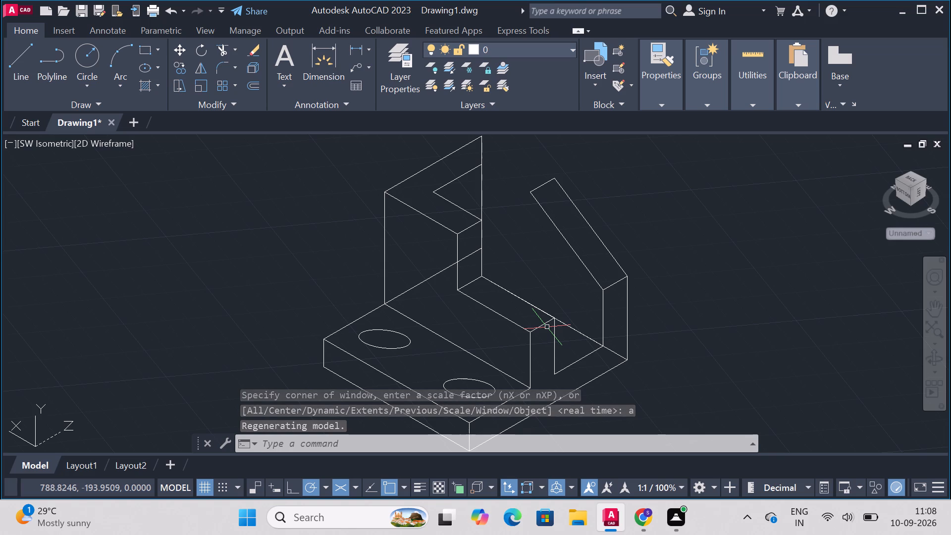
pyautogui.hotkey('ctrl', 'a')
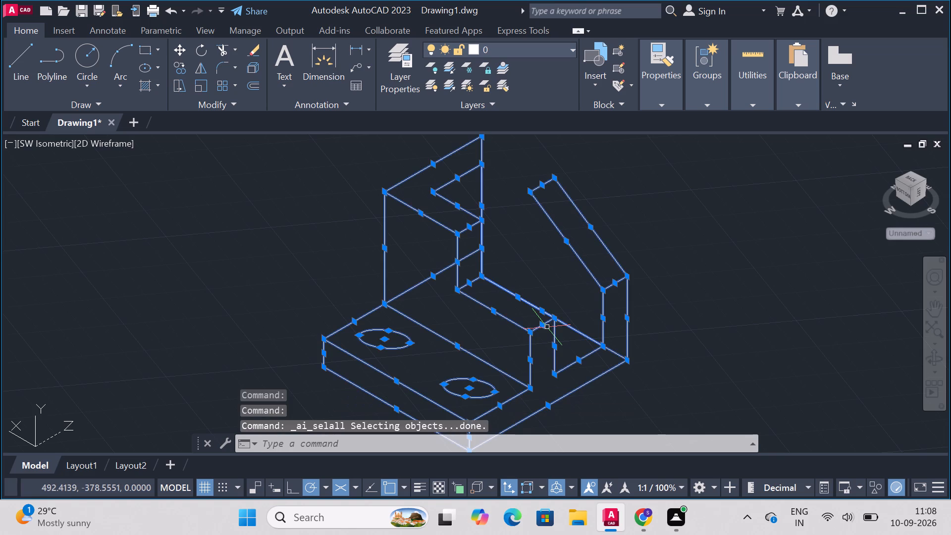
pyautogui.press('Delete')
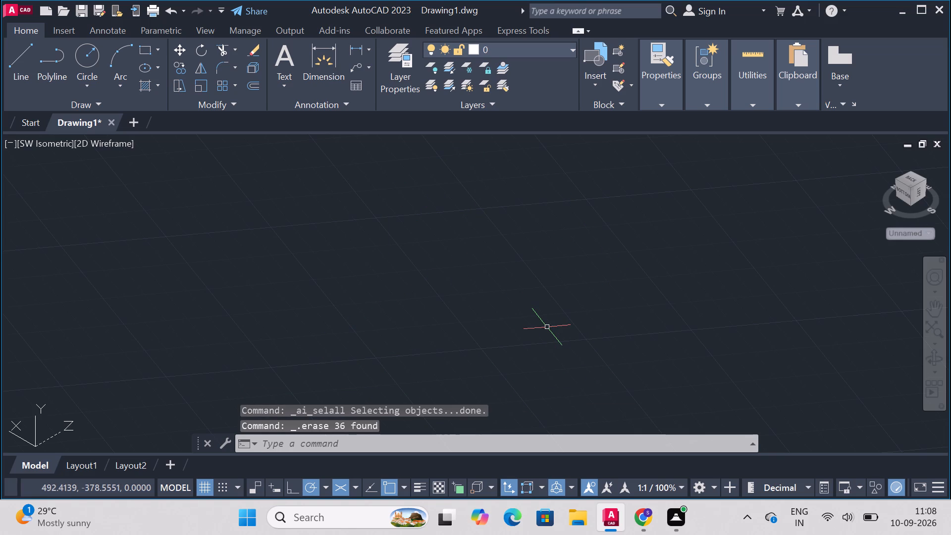
# Close Drawing1 without saving and start a new blank drawing.
pyautogui.click(109, 121)
pyautogui.click(483, 286)
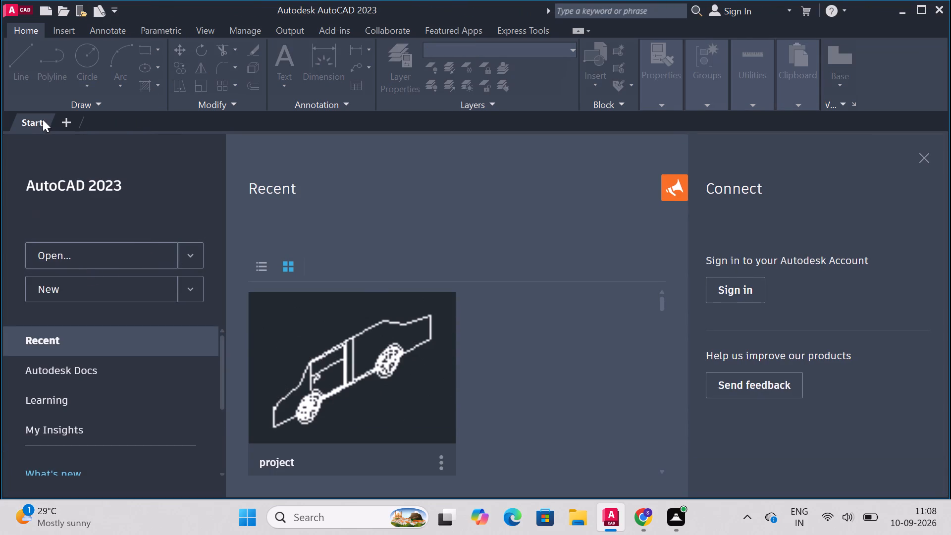
pyautogui.click(65, 118)
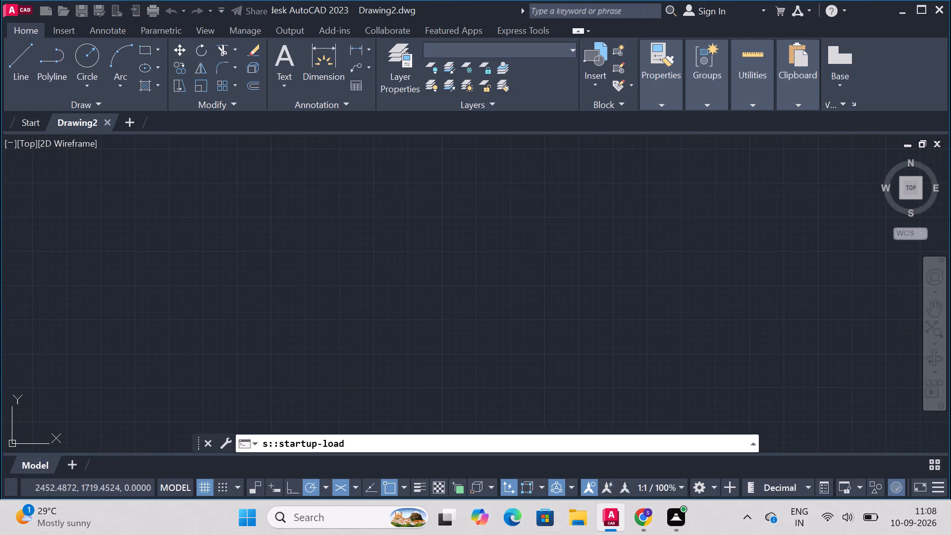
# Turn on command logging with LOGFILEON in the new drawing.
pyautogui.click(374, 450)
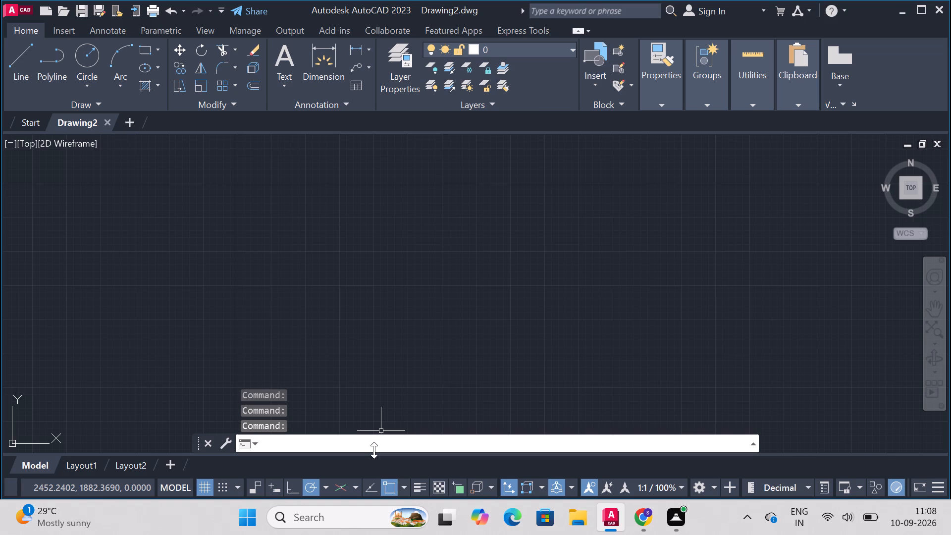
pyautogui.write('lo')
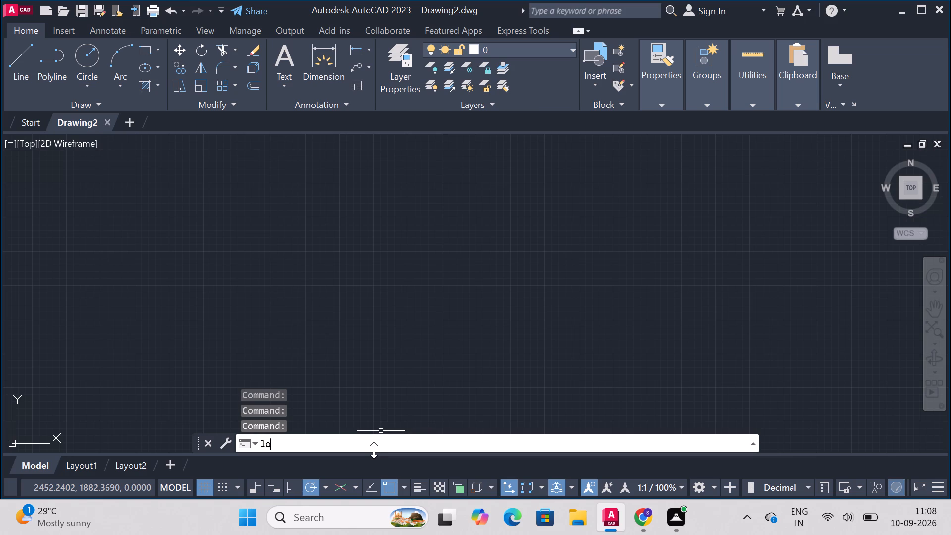
pyautogui.press('g')
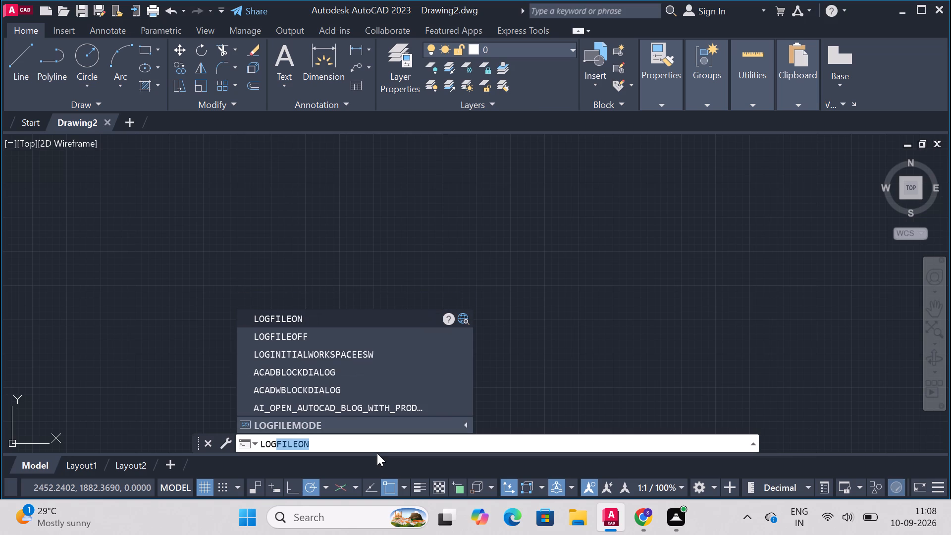
pyautogui.press('Return')
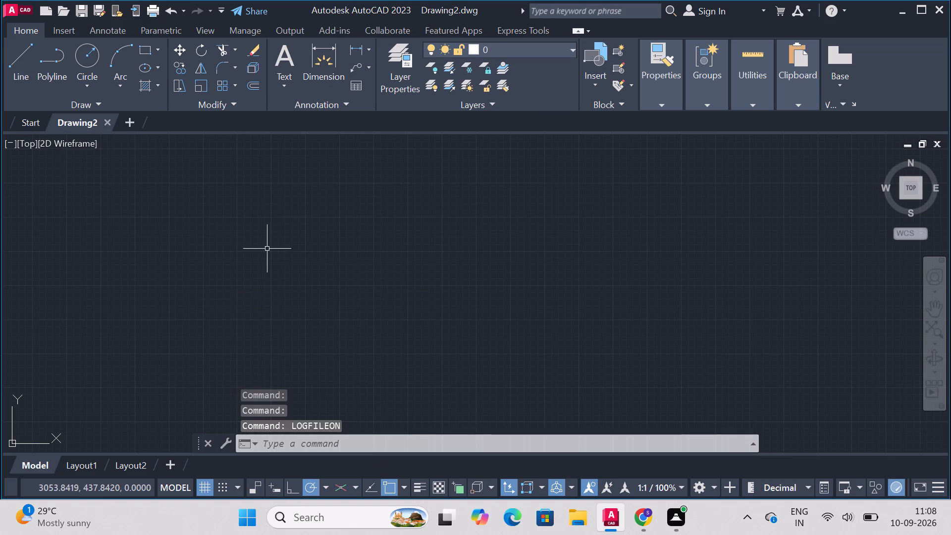
# Set the new drawing's view to SW Isometric.
pyautogui.click(31, 145)
pyautogui.click(69, 286)
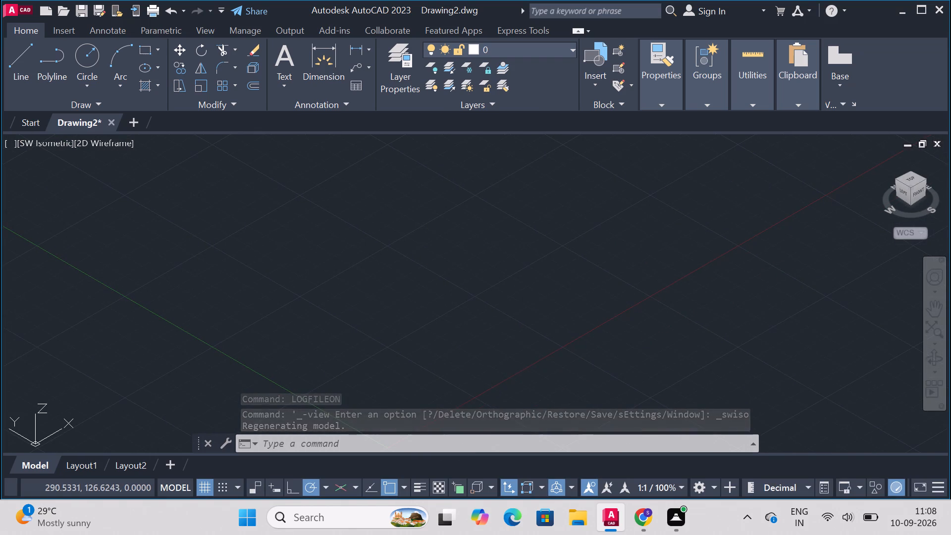
# Draw the first line segment, 65 units long in the X direction (0°), from a freely chosen start point.
pyautogui.write('line')
pyautogui.press('Return')
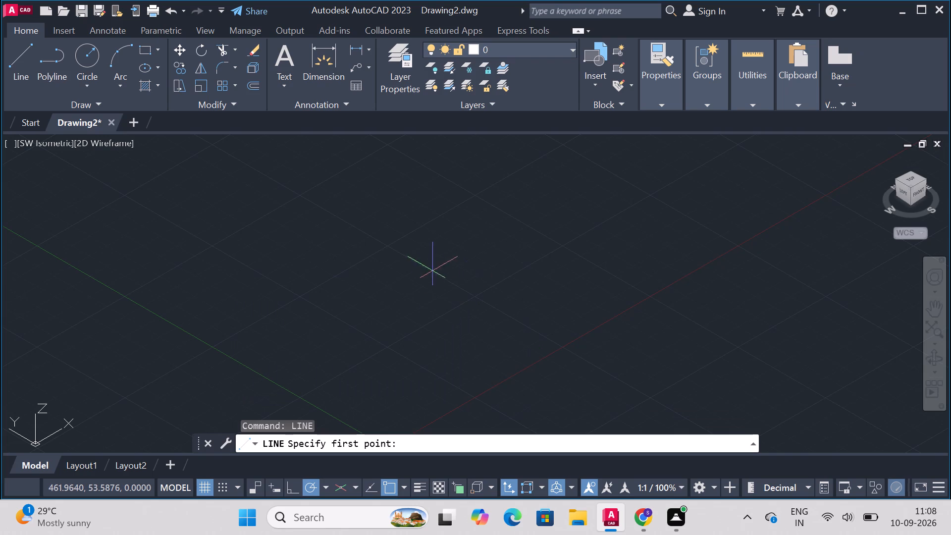
pyautogui.click(466, 330)
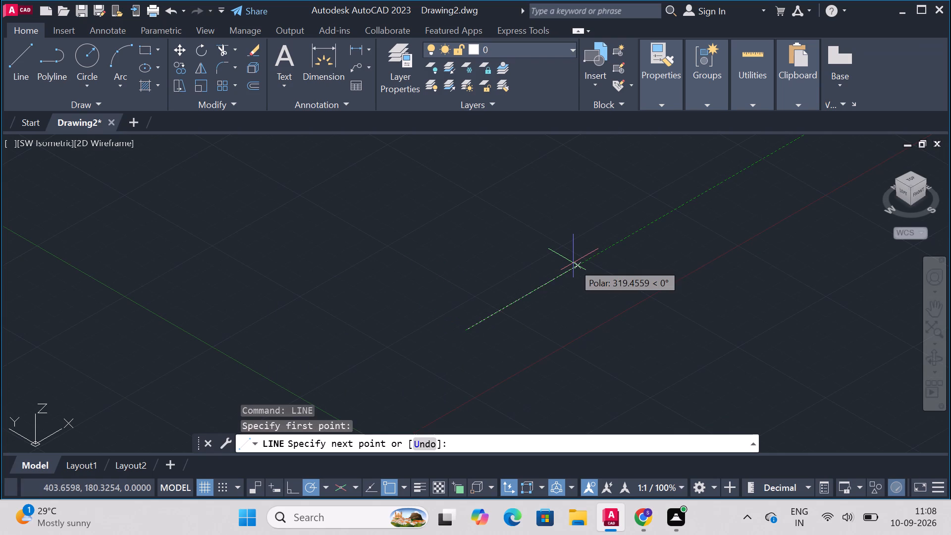
pyautogui.write('65')
pyautogui.press('Return')
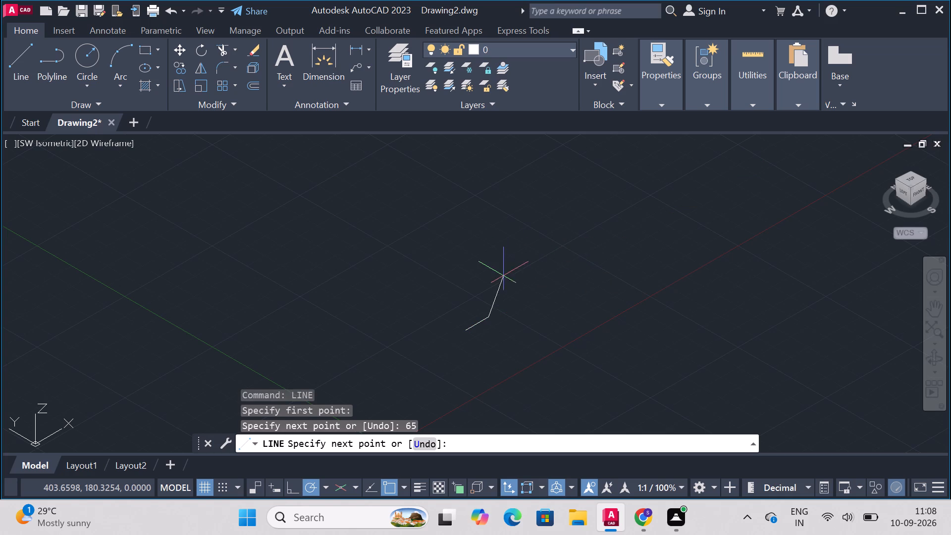
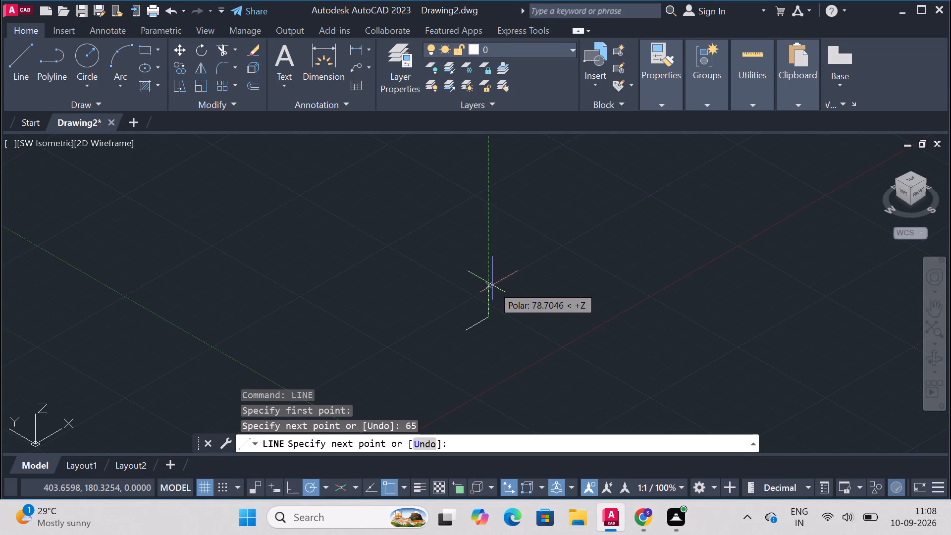
# Draw a 60-unit line in the Y direction (90°) from the start point of the 65-unit line.
pyautogui.press('Escape')
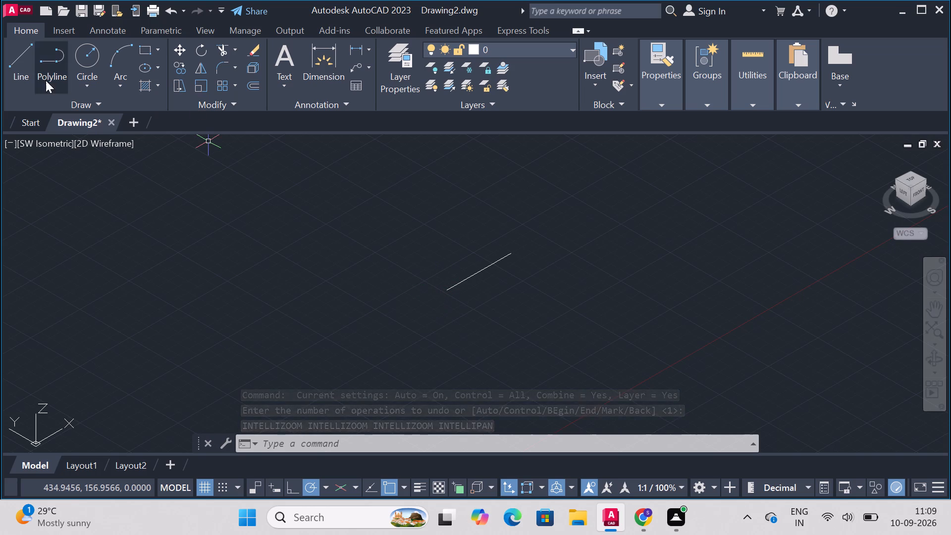
pyautogui.write('line')
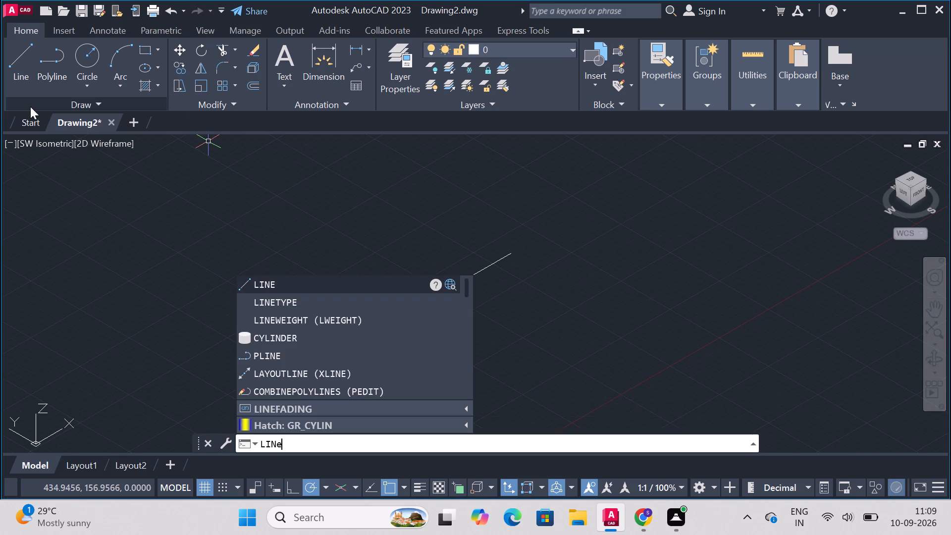
pyautogui.press('Return')
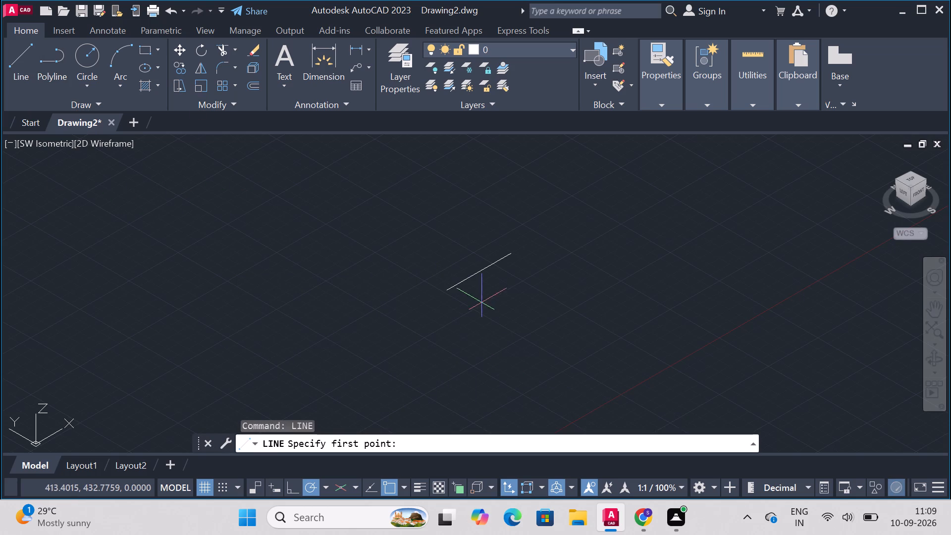
pyautogui.click(447, 292)
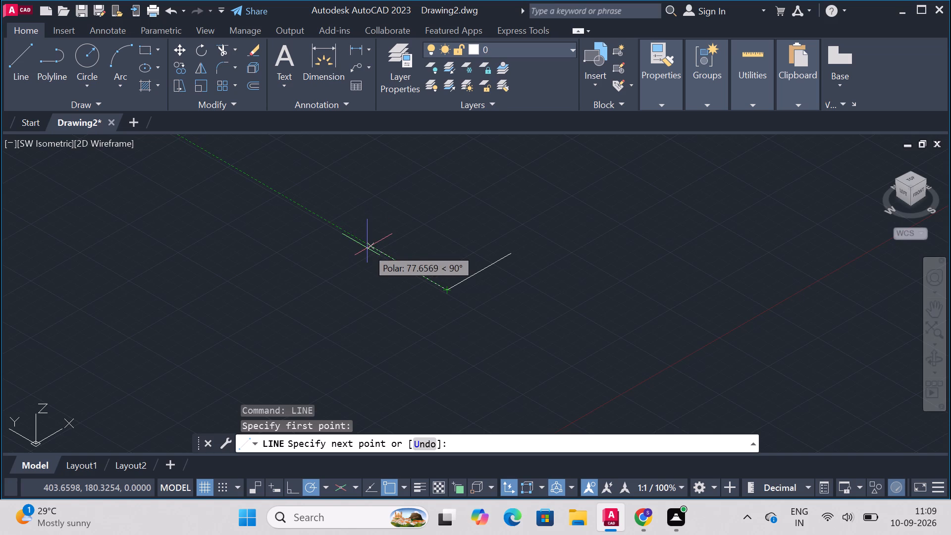
pyautogui.press('6')
pyautogui.press('0')
pyautogui.press('Return')
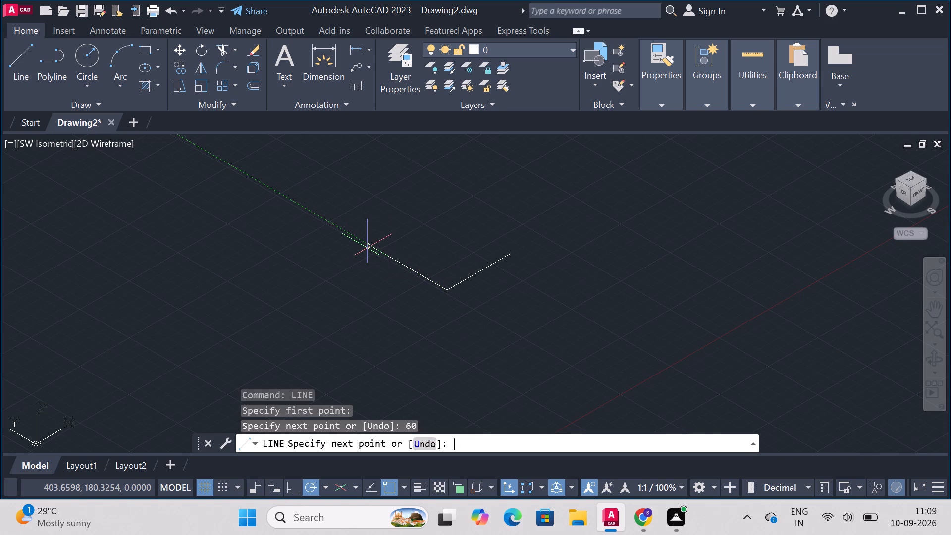
pyautogui.press('Escape')
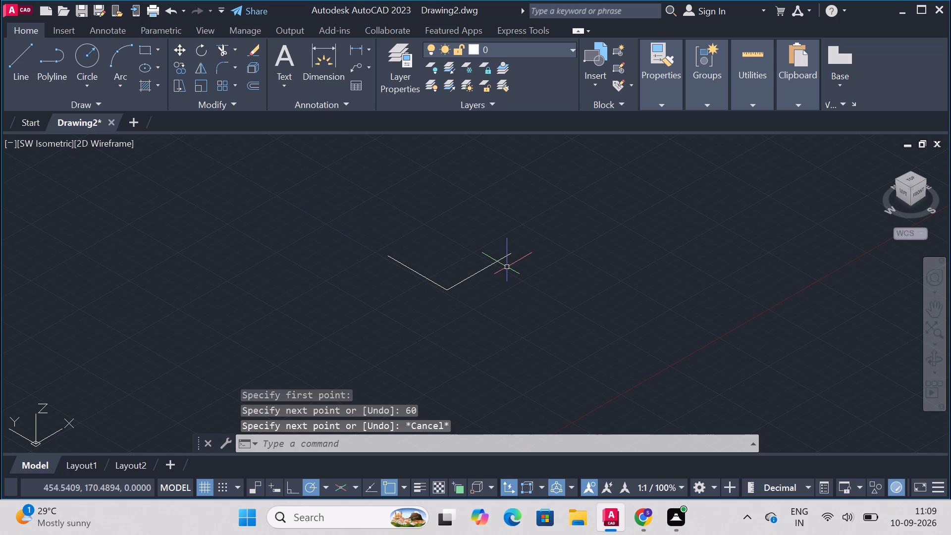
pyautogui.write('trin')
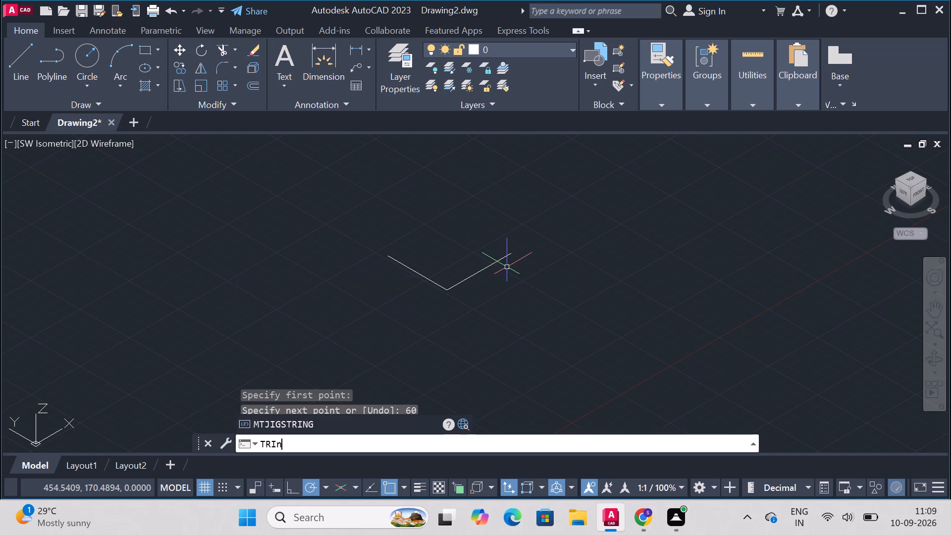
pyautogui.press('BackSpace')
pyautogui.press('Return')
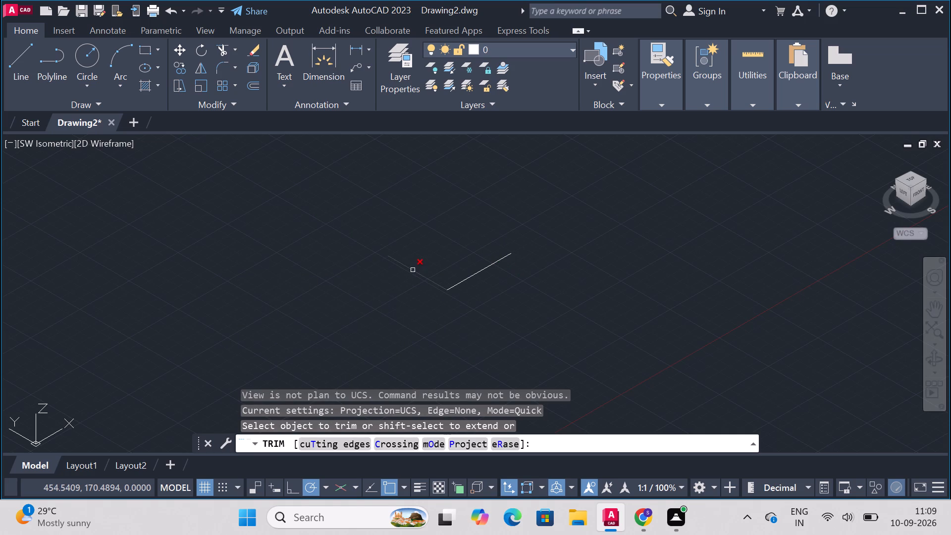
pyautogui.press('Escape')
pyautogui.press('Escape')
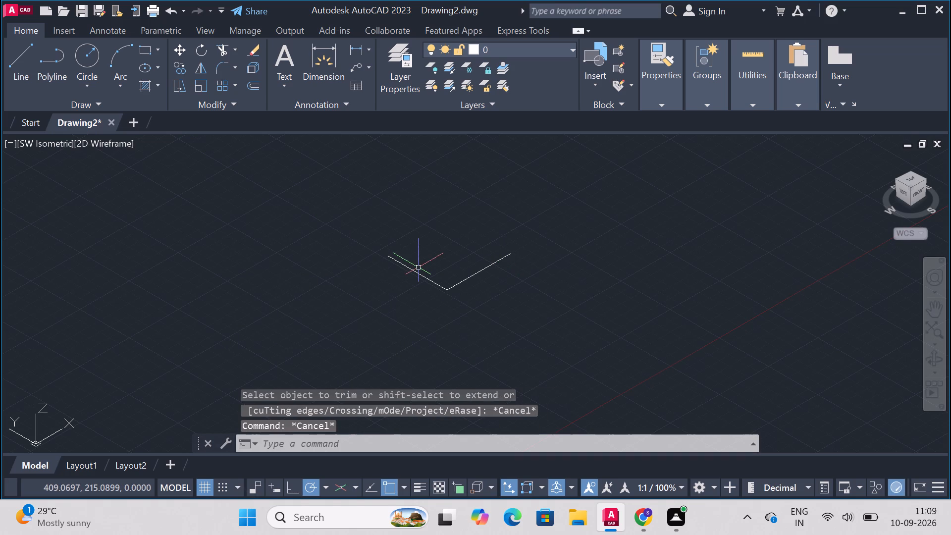
# Draw a 30-unit vertical line in +Z from the far end of the 65-unit line.
pyautogui.write('line')
pyautogui.press('Return')
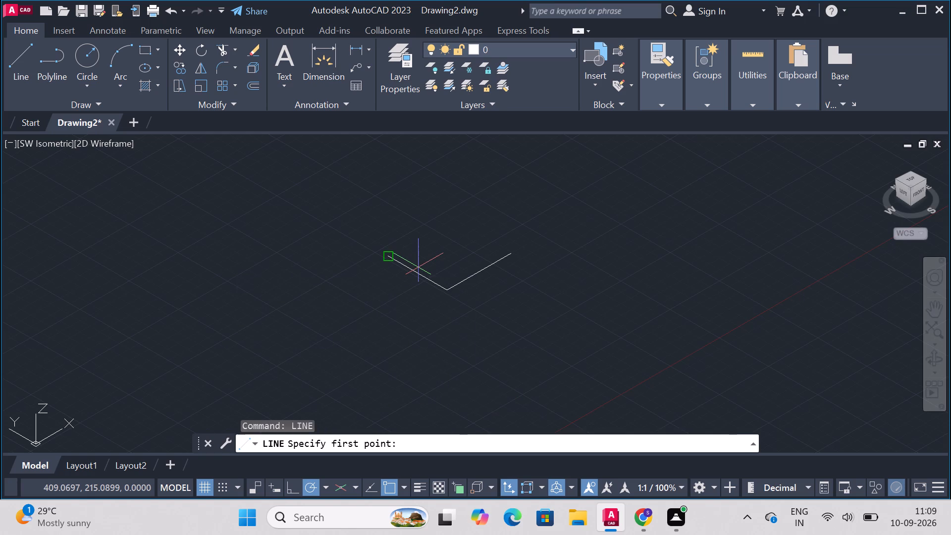
pyautogui.click(508, 254)
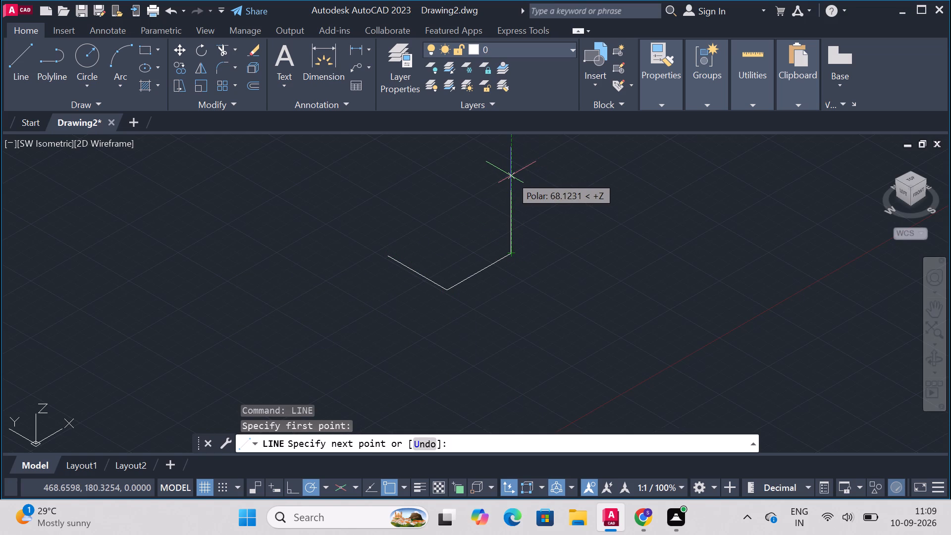
pyautogui.write('30')
pyautogui.press('Return')
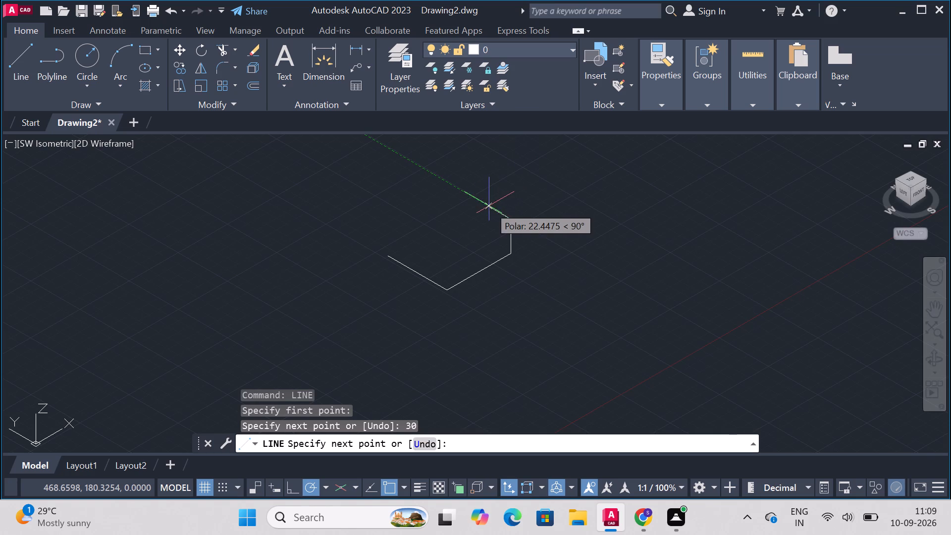
pyautogui.press('Escape')
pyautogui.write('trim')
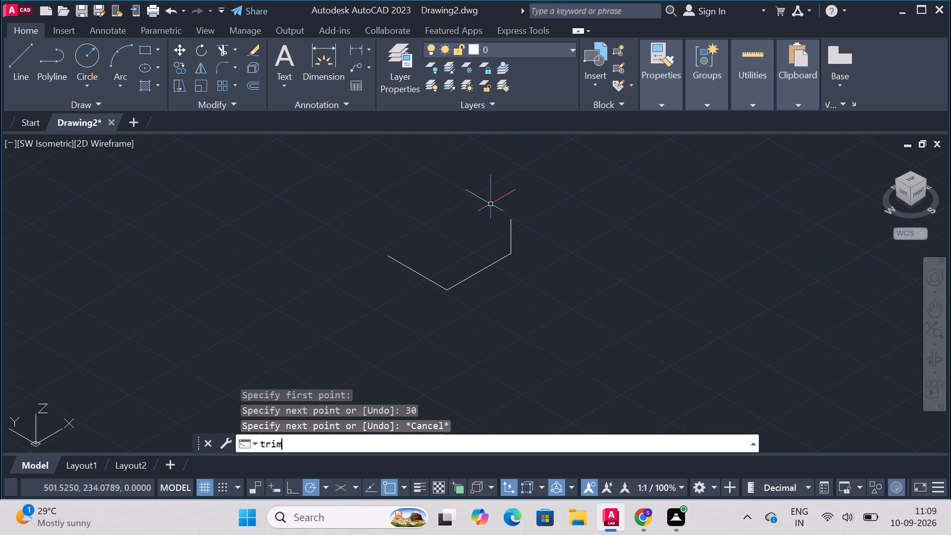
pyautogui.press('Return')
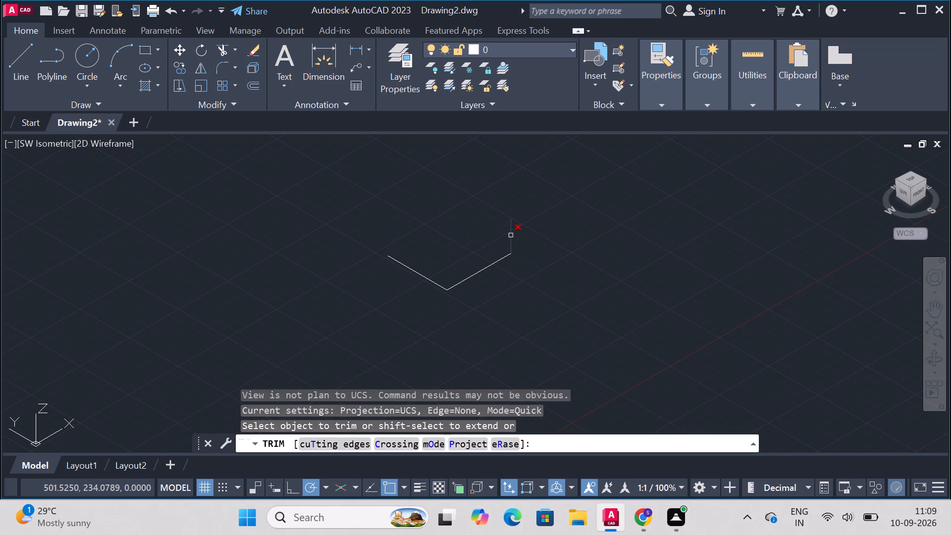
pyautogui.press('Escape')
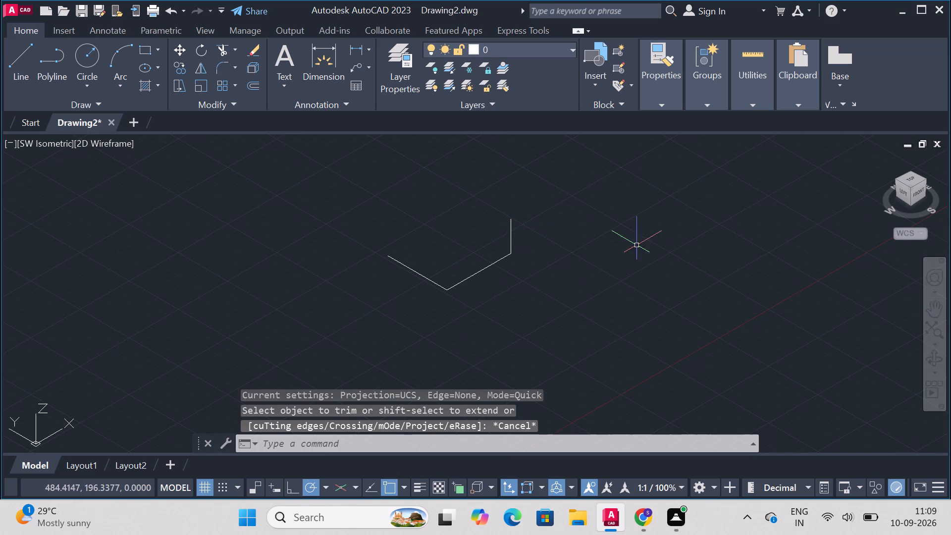
# From the top of the 30-unit vertical, draw connected lines 10 units toward 180°, 20 units down in Z, and 20 units toward 180°.
pyautogui.write('line')
pyautogui.press('Return')
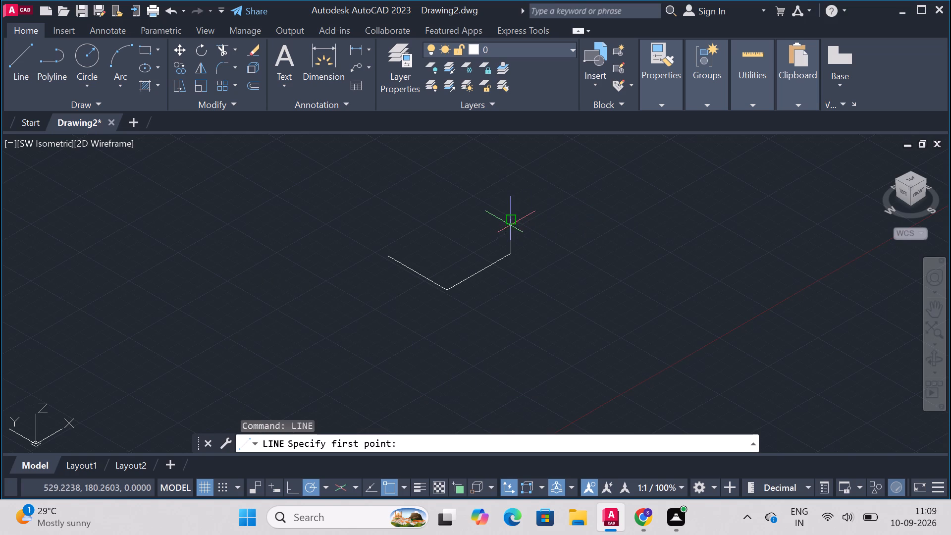
pyautogui.click(509, 223)
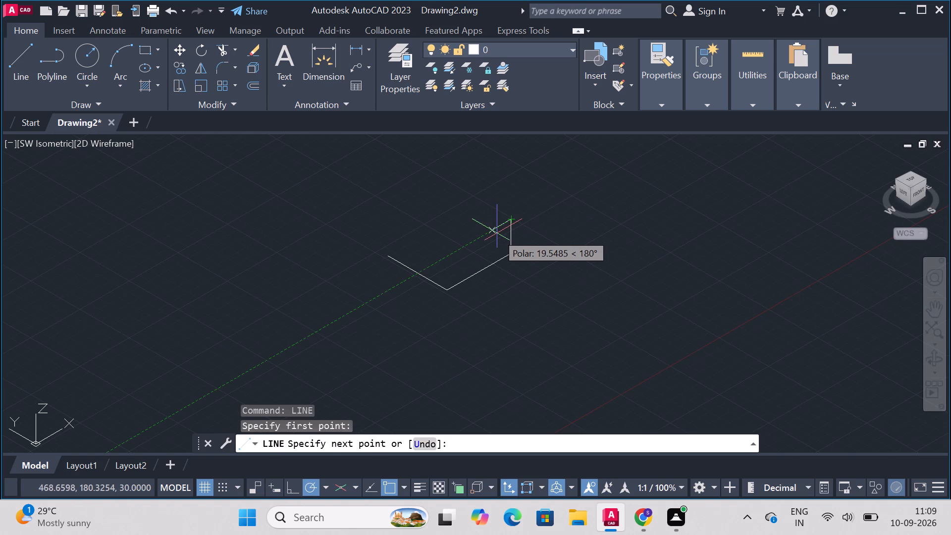
pyautogui.write('10')
pyautogui.press('Return')
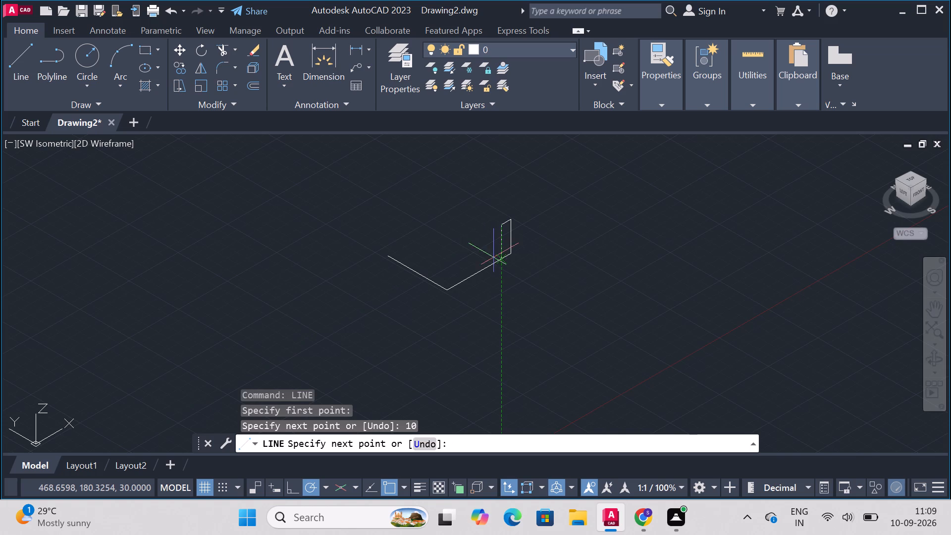
pyautogui.press('2')
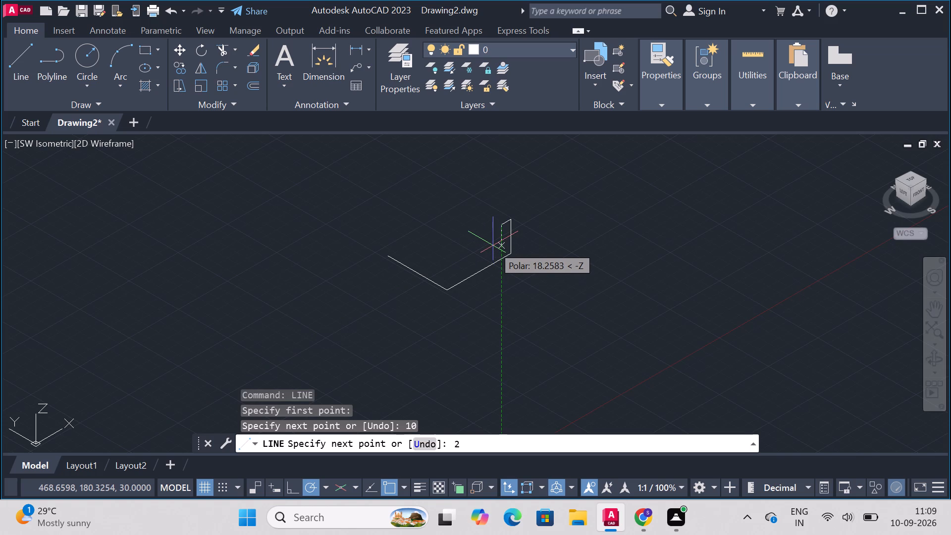
pyautogui.press('0')
pyautogui.press('Return')
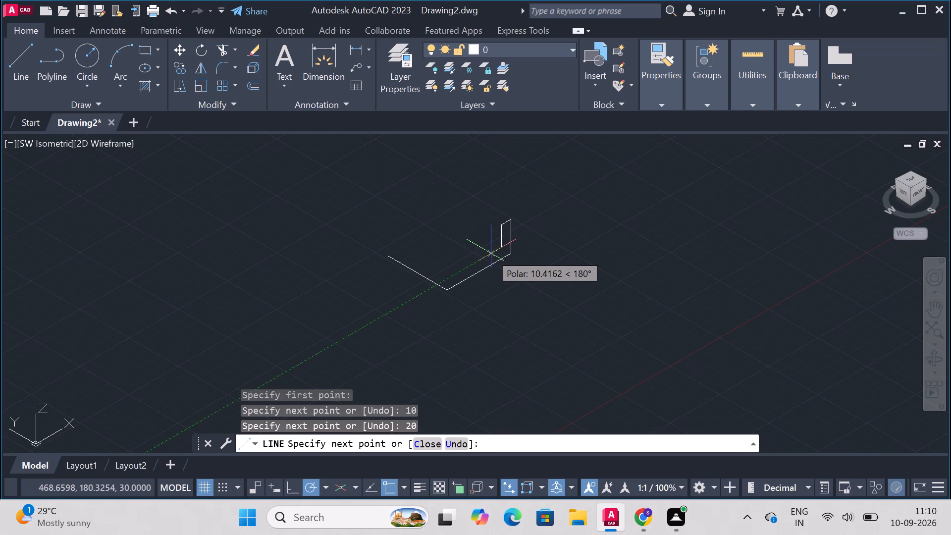
pyautogui.write('20')
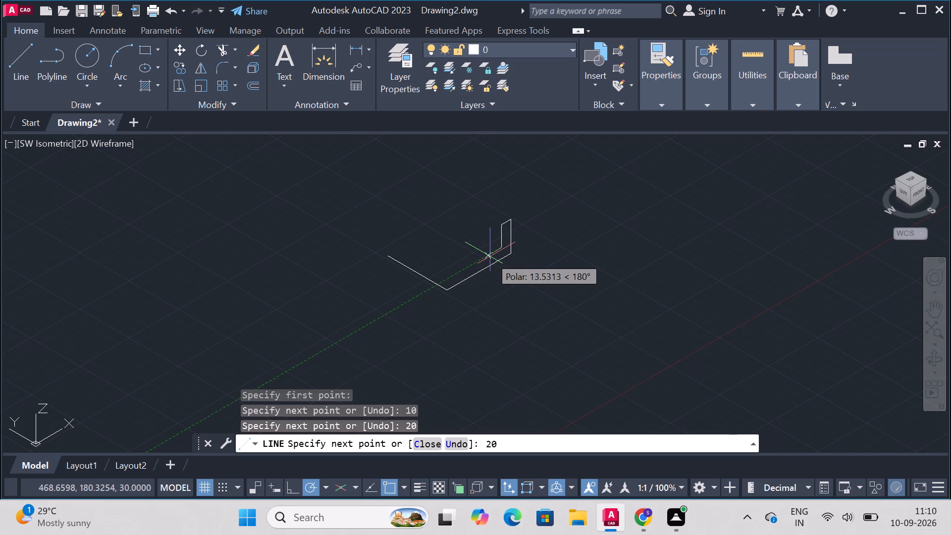
pyautogui.press('Return')
# Continue the profile with the middle upright: 20 units up in Z, 10 units toward 180°, and 20 units down.
pyautogui.write('20')
pyautogui.press('Return')
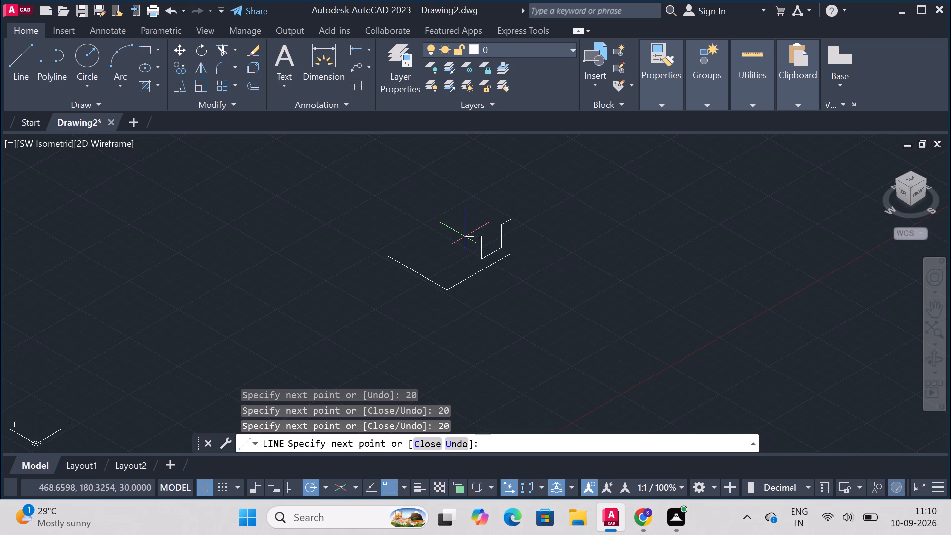
pyautogui.write('10')
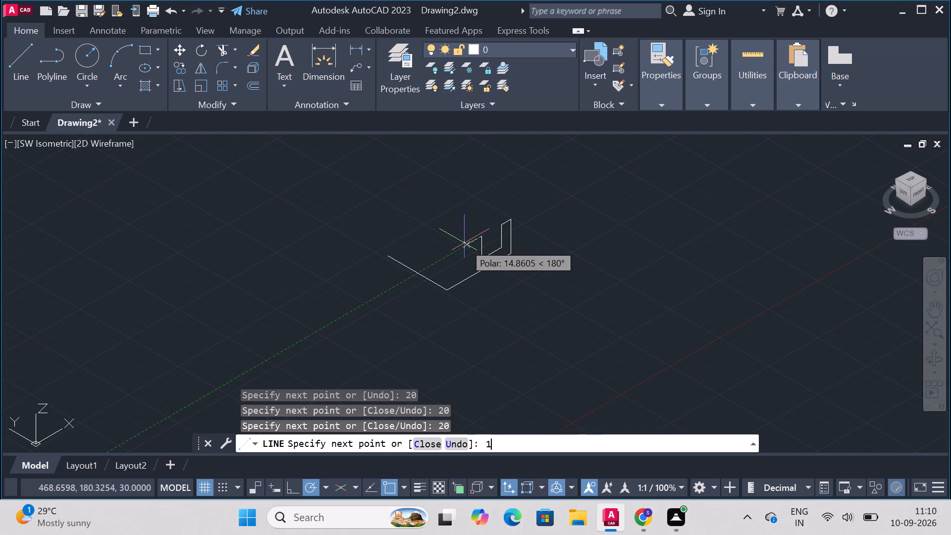
pyautogui.press('Return')
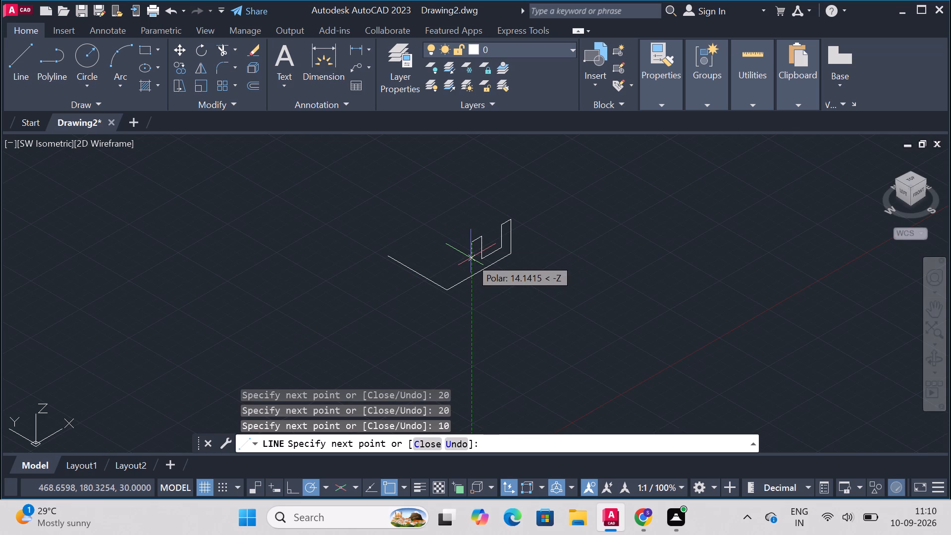
pyautogui.press('2')
pyautogui.press('0')
pyautogui.press('Return')
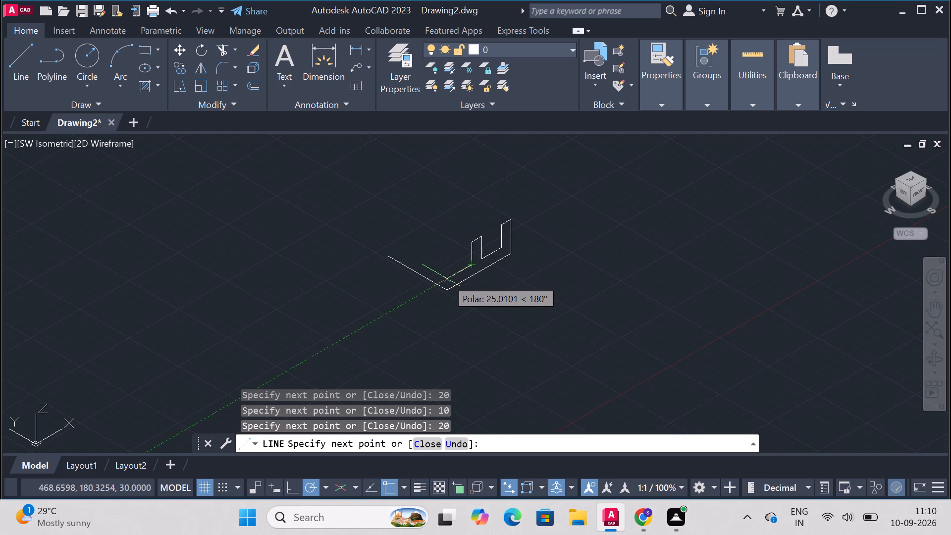
# Finish the front profile with a 25-unit line toward 180° and close it down to the shared bottom corner.
pyautogui.write('25')
pyautogui.press('Return')
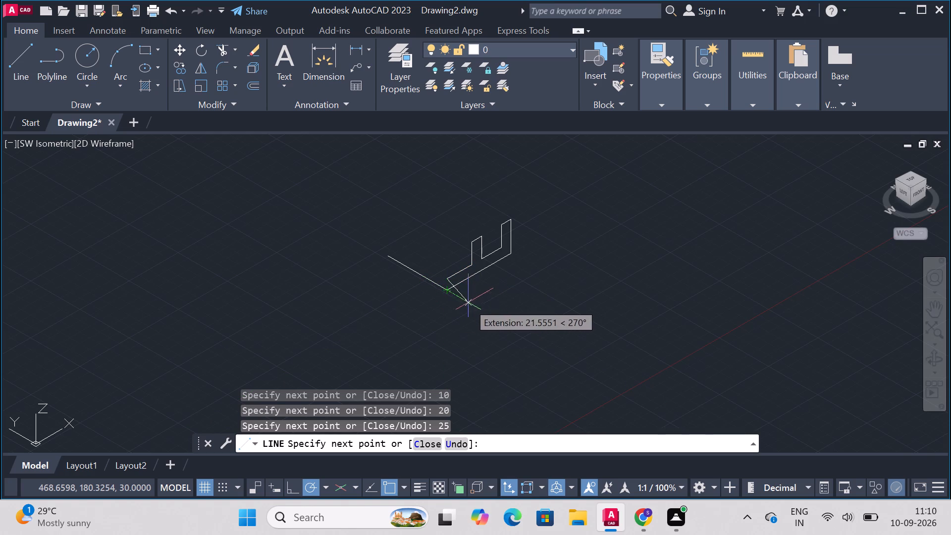
pyautogui.click(447, 293)
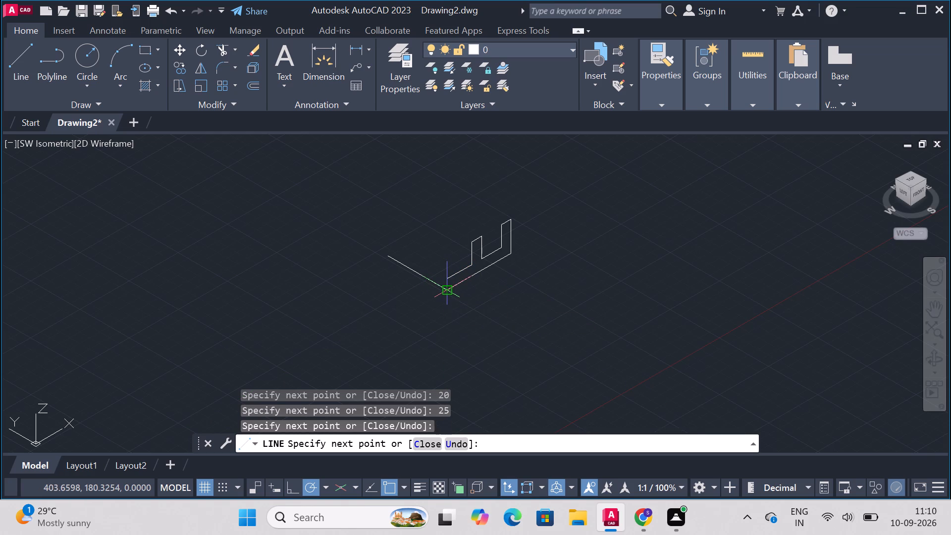
pyautogui.press('Escape')
# Draw a 60-unit line in the Y direction (90°) from the front profile's upper corner, parallel to the bottom 60-unit edge.
pyautogui.write('line')
pyautogui.press('Return')
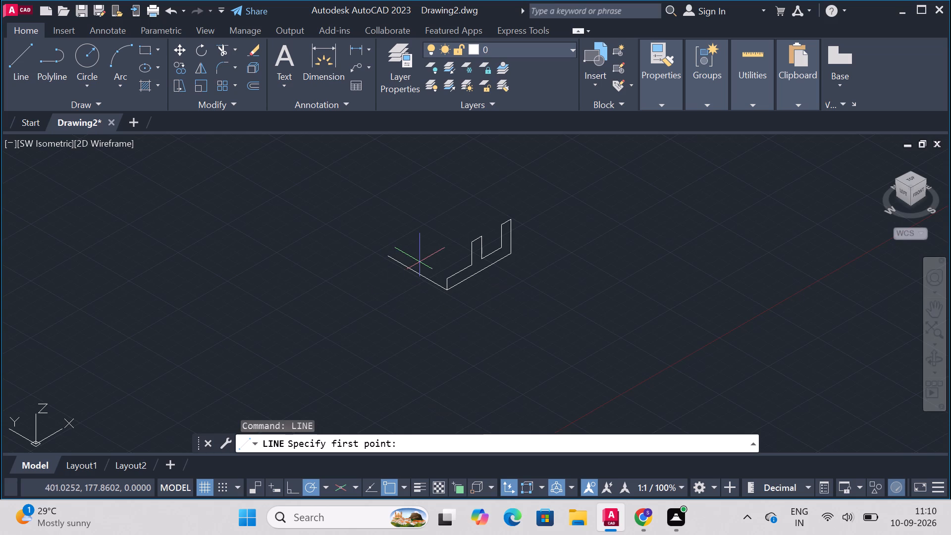
pyautogui.click(449, 274)
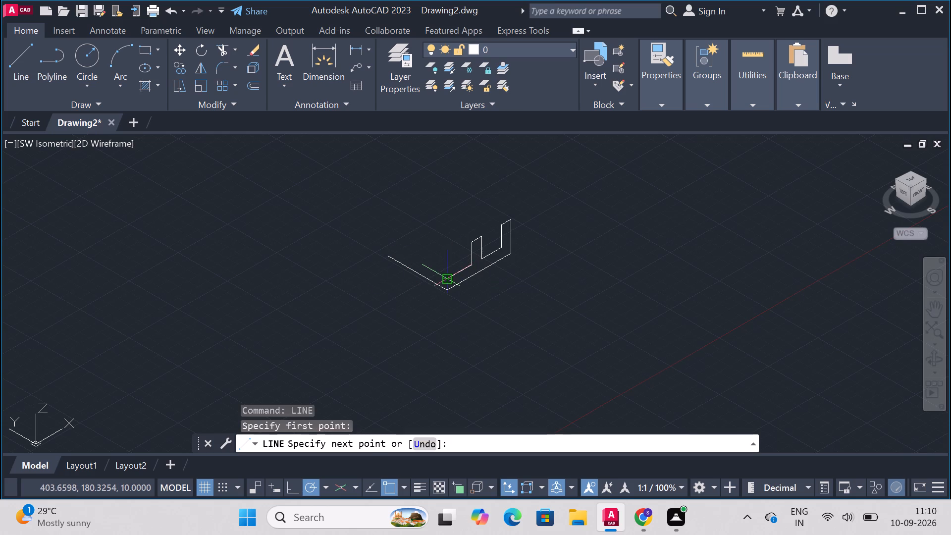
pyautogui.write('60')
pyautogui.press('Return')
pyautogui.press('Escape')
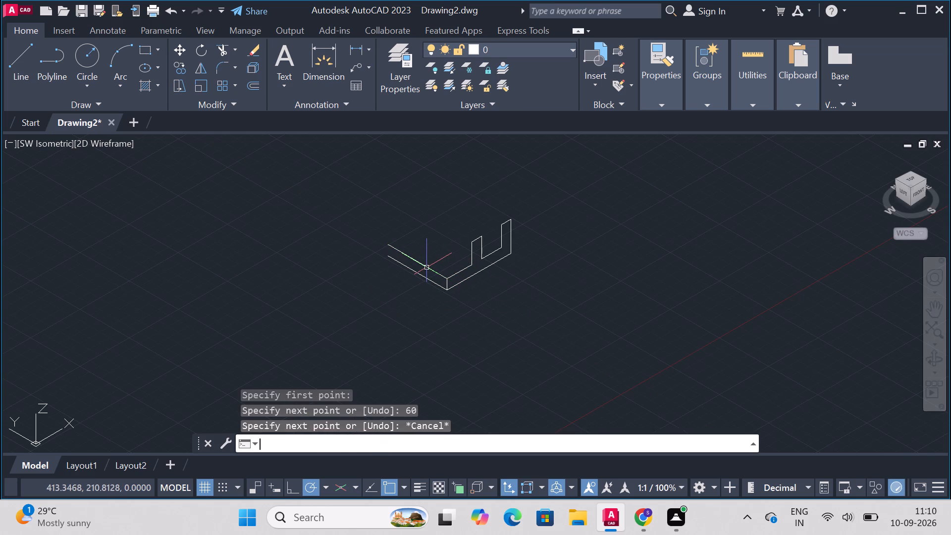
# Join the far ends of the two parallel 60-unit edges with a vertical line.
pyautogui.write('lo')
pyautogui.press('BackSpace')
pyautogui.write('ine')
pyautogui.press('Return')
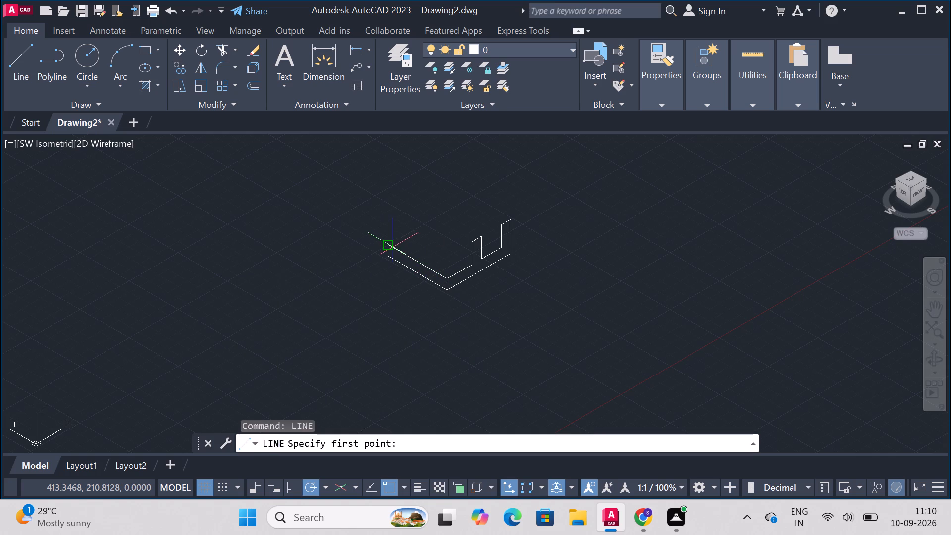
pyautogui.click(391, 247)
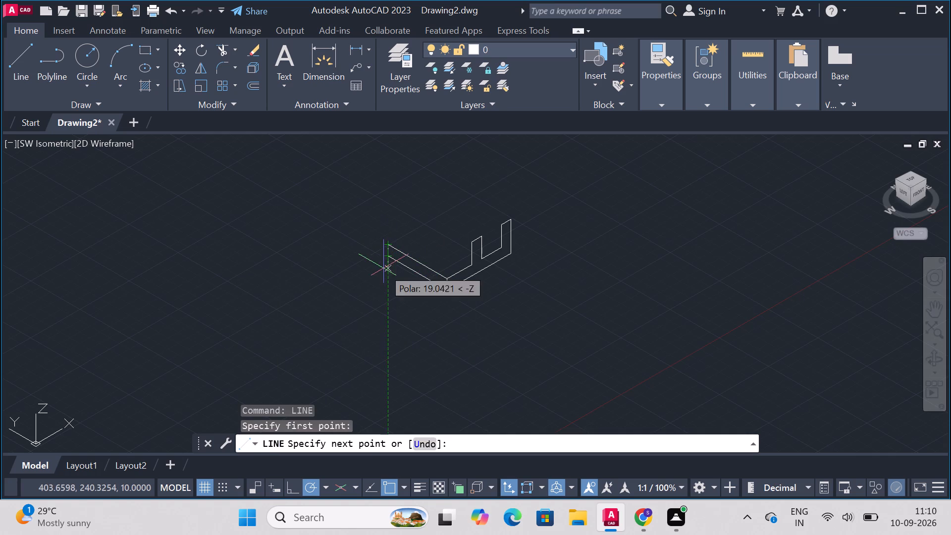
pyautogui.click(389, 256)
pyautogui.press('Escape')
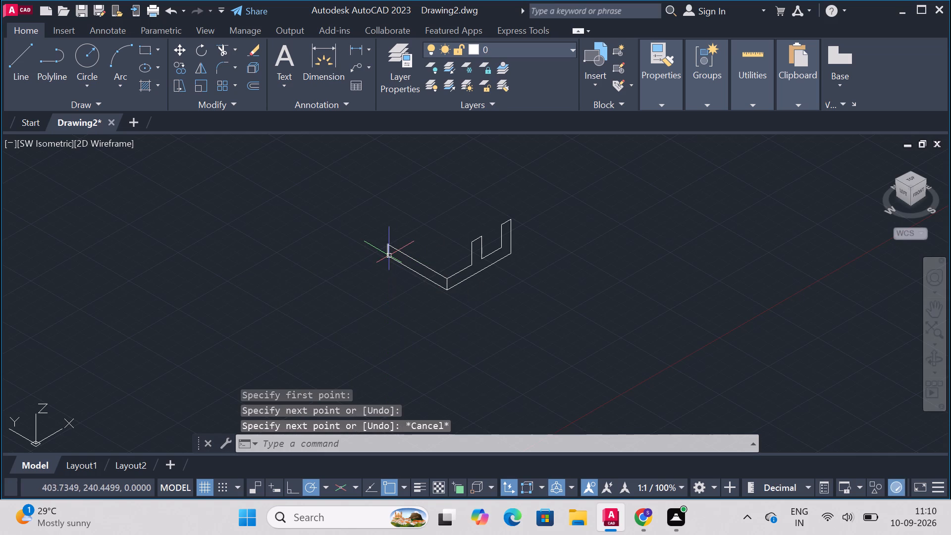
# From the far upper corner of the 60-unit edges, draw a 25-unit line toward 0°, then connect it to the middle upright's base corner.
pyautogui.write('line')
pyautogui.press('Return')
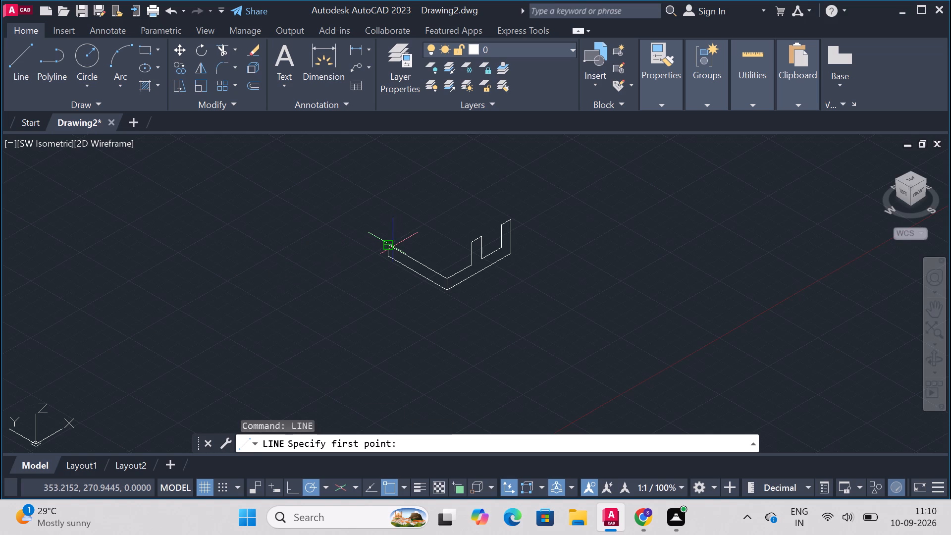
pyautogui.click(387, 246)
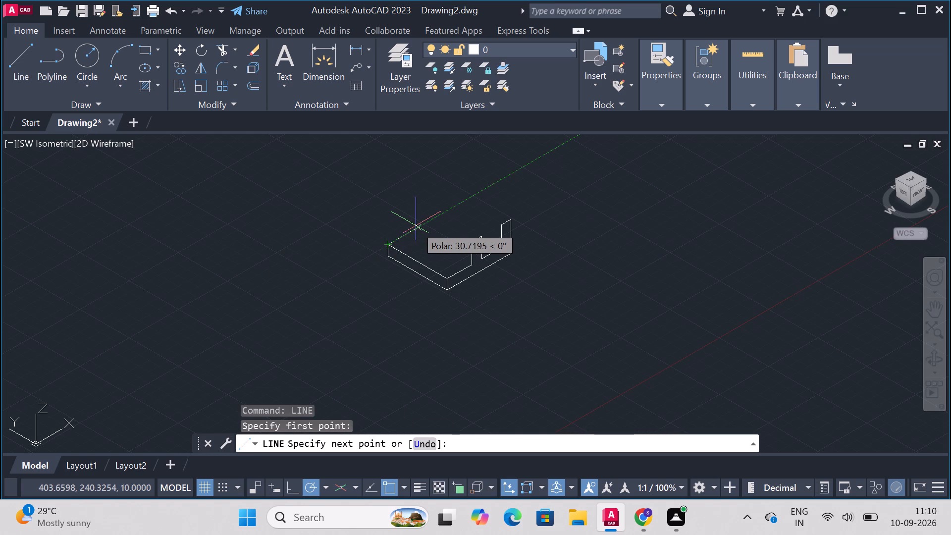
pyautogui.press('2')
pyautogui.press('5')
pyautogui.press('Return')
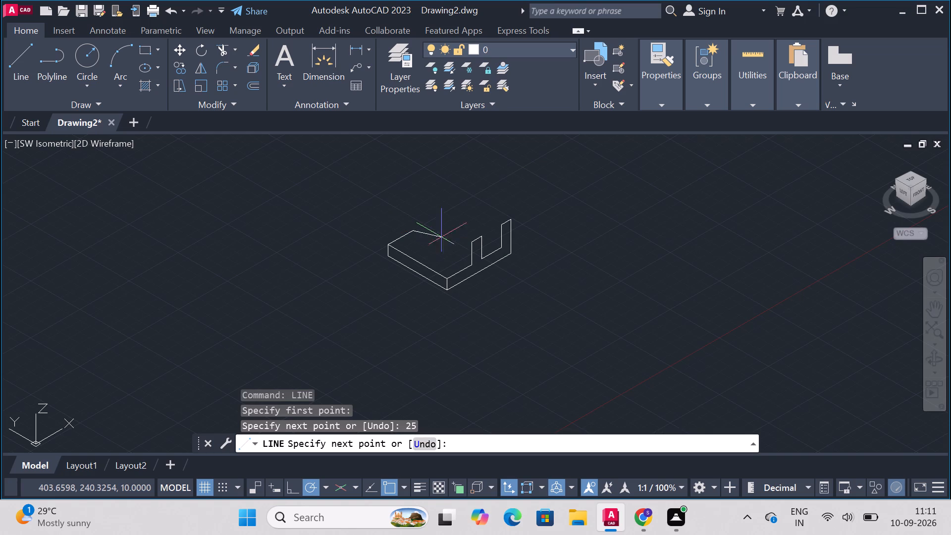
pyautogui.click(474, 266)
pyautogui.press('Escape')
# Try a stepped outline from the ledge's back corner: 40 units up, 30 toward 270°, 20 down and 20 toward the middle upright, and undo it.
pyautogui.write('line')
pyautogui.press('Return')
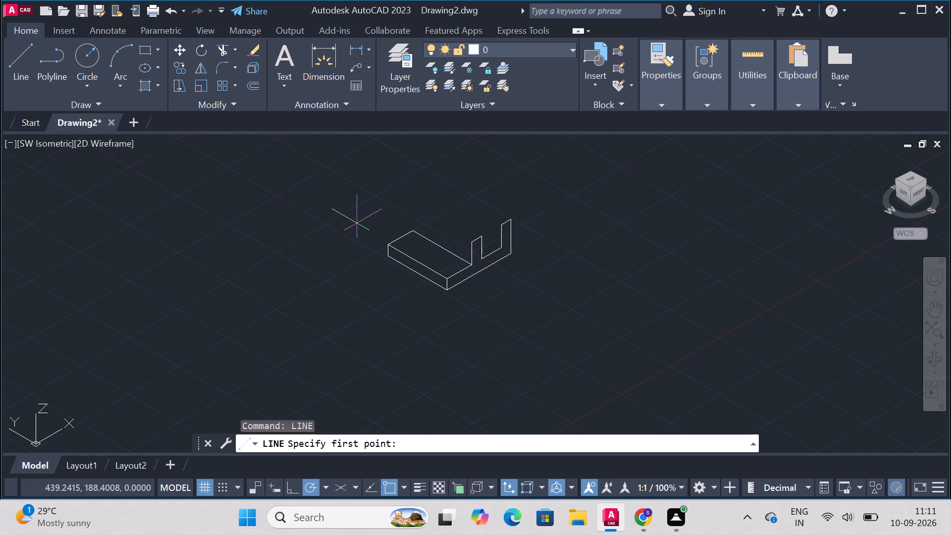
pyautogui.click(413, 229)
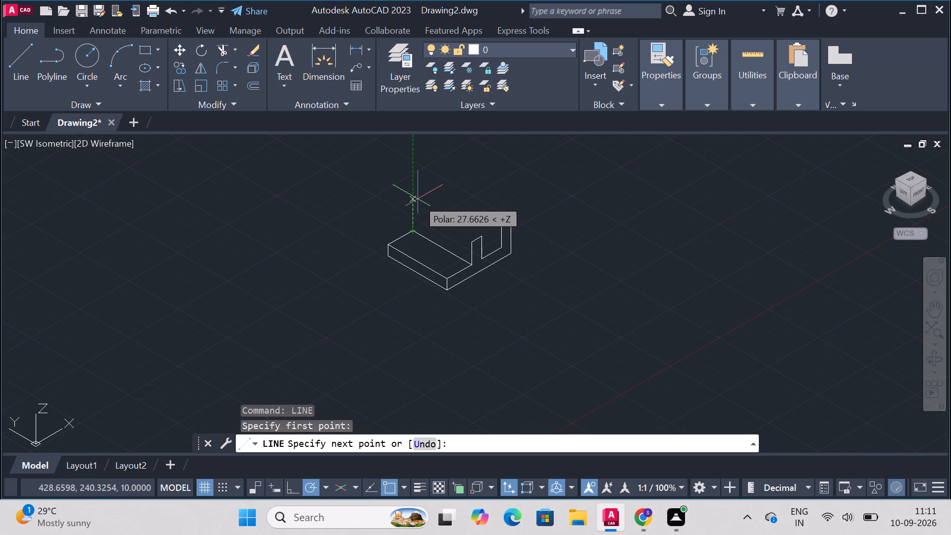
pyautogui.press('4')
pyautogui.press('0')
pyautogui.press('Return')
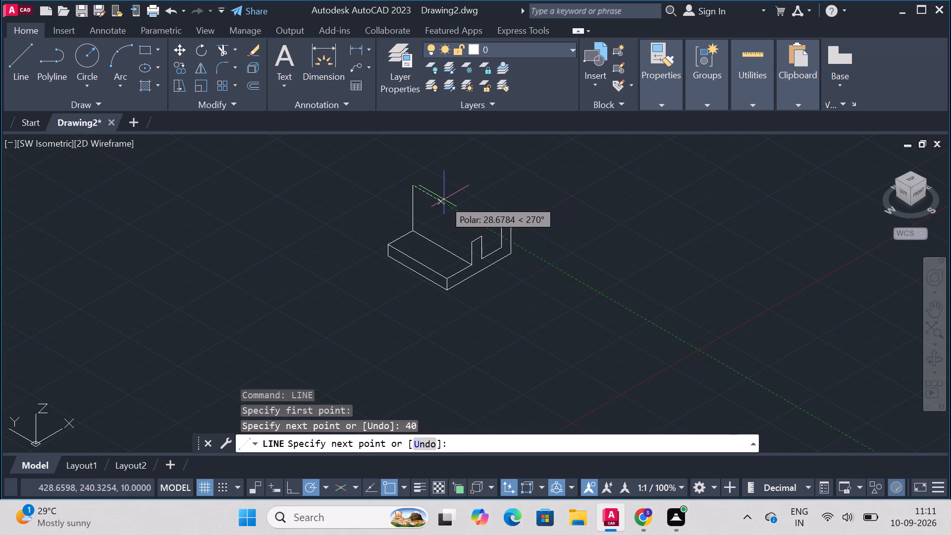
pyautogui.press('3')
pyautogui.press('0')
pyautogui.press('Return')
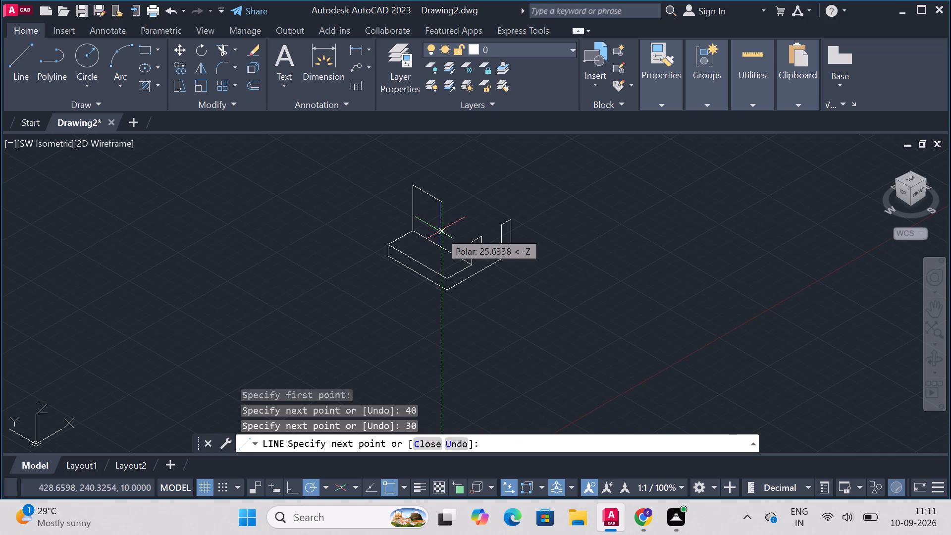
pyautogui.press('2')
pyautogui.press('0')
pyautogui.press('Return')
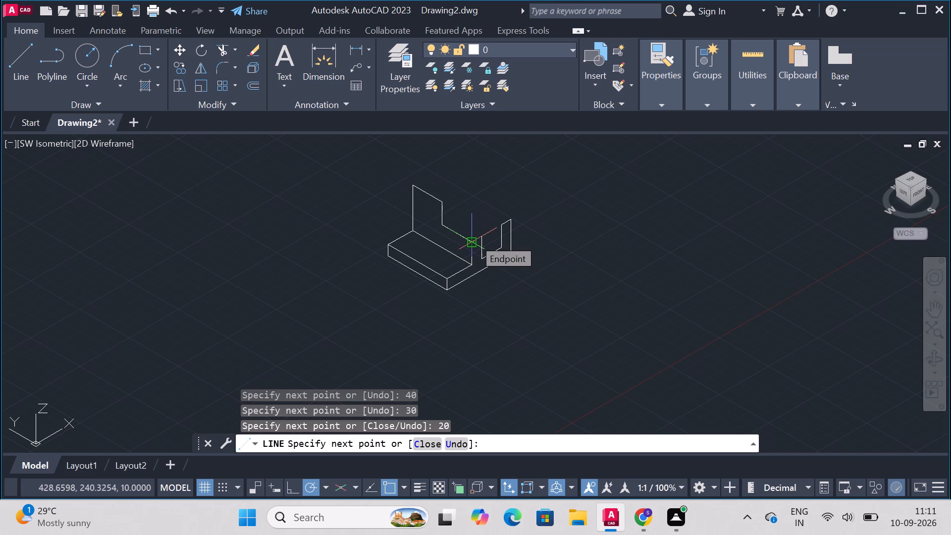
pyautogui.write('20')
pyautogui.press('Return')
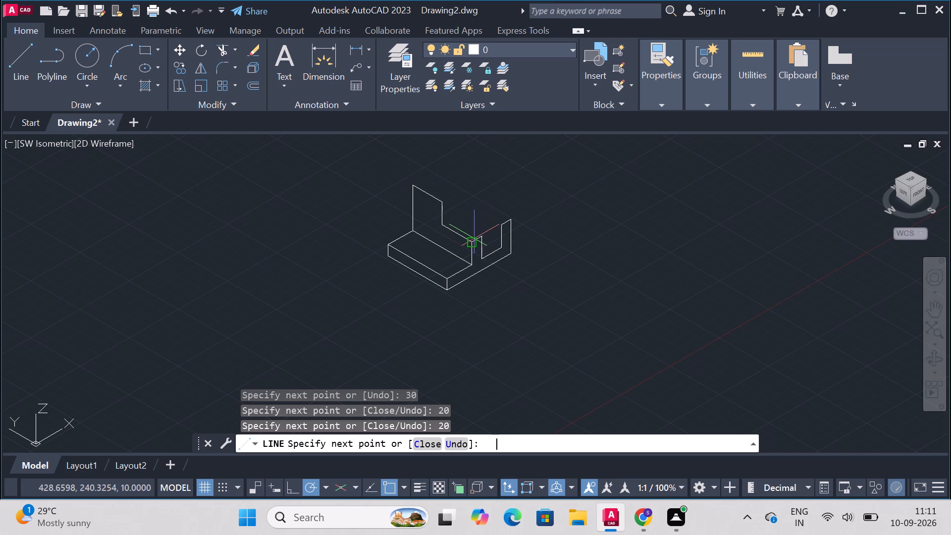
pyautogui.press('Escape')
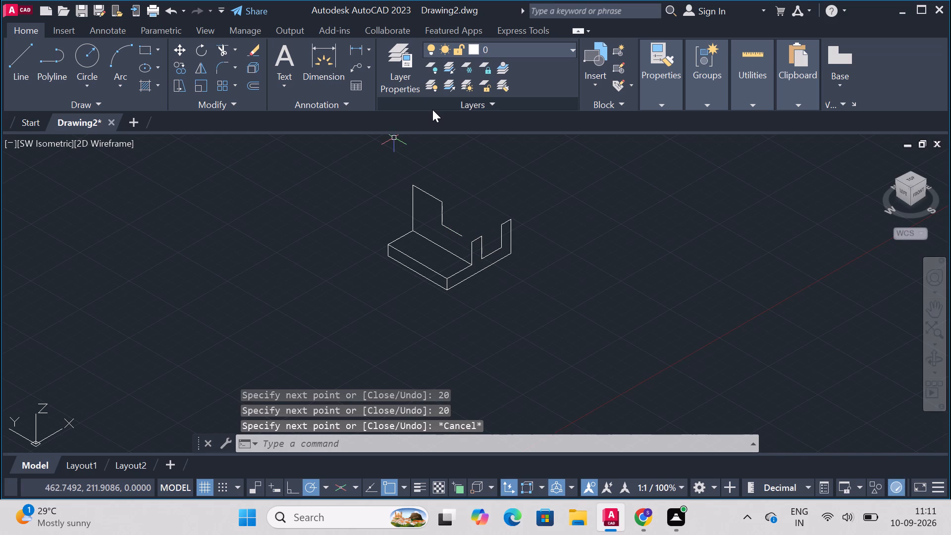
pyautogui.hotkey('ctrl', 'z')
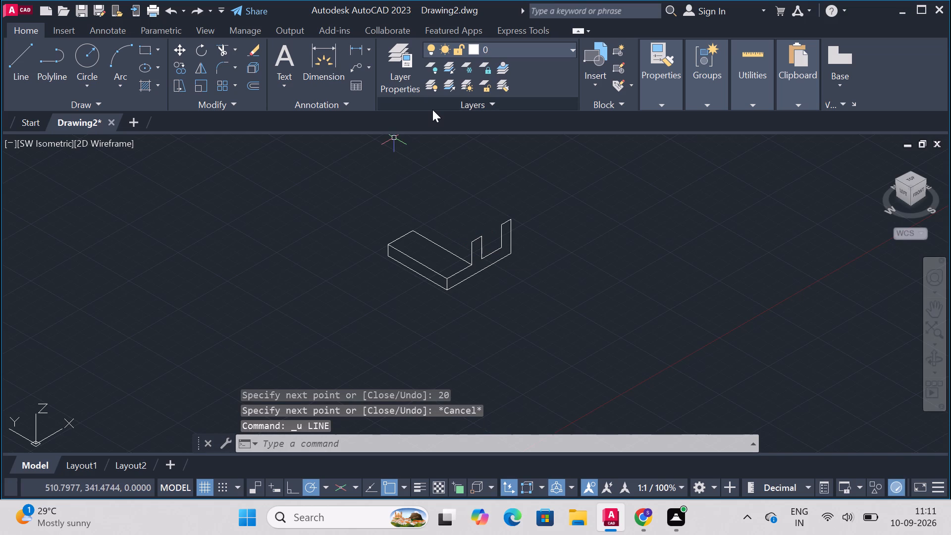
# Draw a 40-unit line up in Z from the ledge's back corner.
pyautogui.write('line')
pyautogui.press('Return')
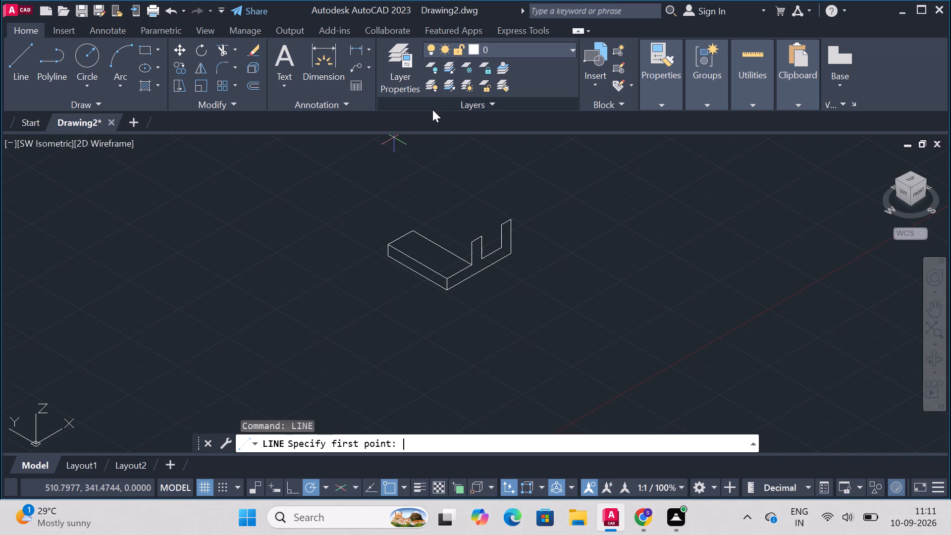
pyautogui.click(412, 233)
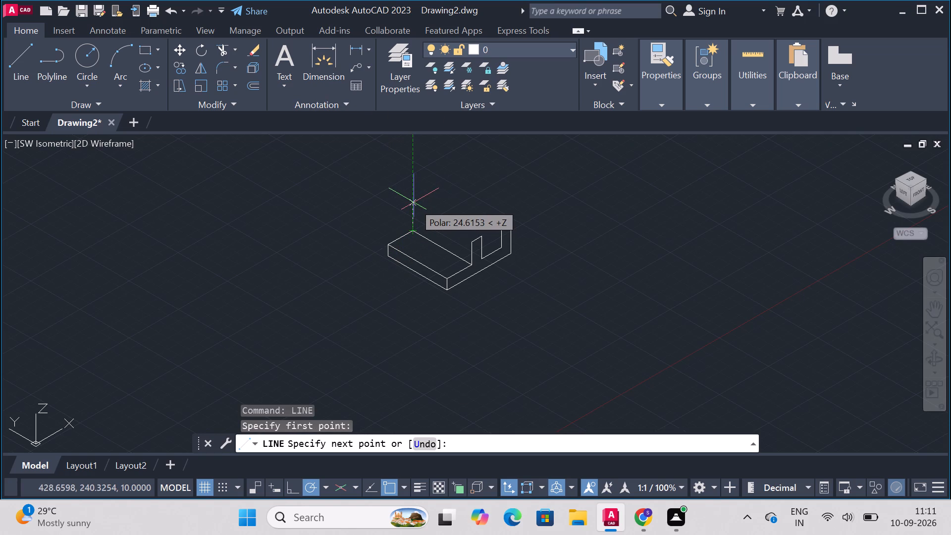
pyautogui.write('40')
pyautogui.press('Return')
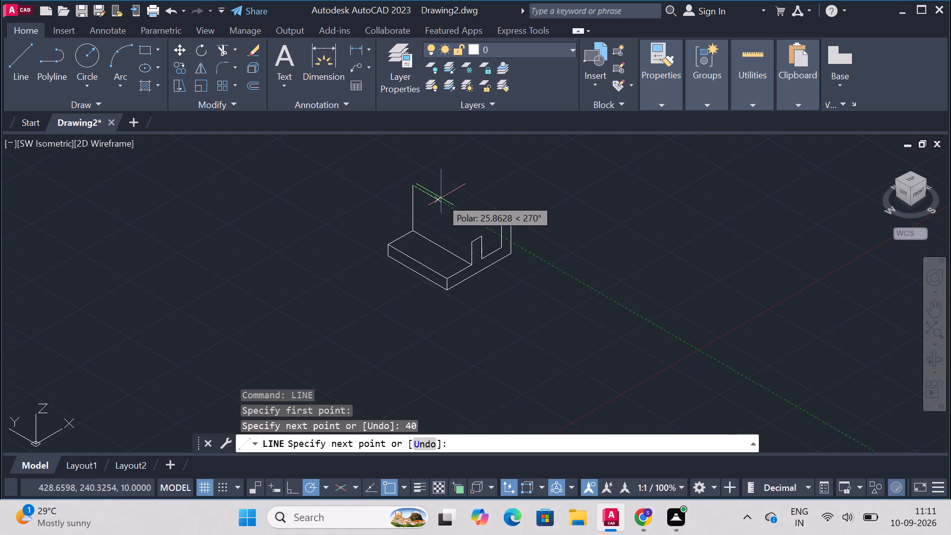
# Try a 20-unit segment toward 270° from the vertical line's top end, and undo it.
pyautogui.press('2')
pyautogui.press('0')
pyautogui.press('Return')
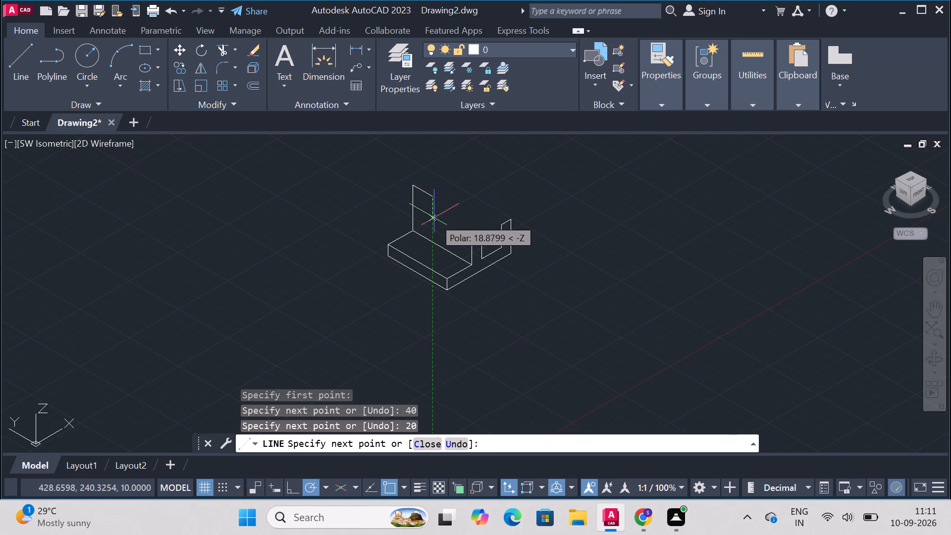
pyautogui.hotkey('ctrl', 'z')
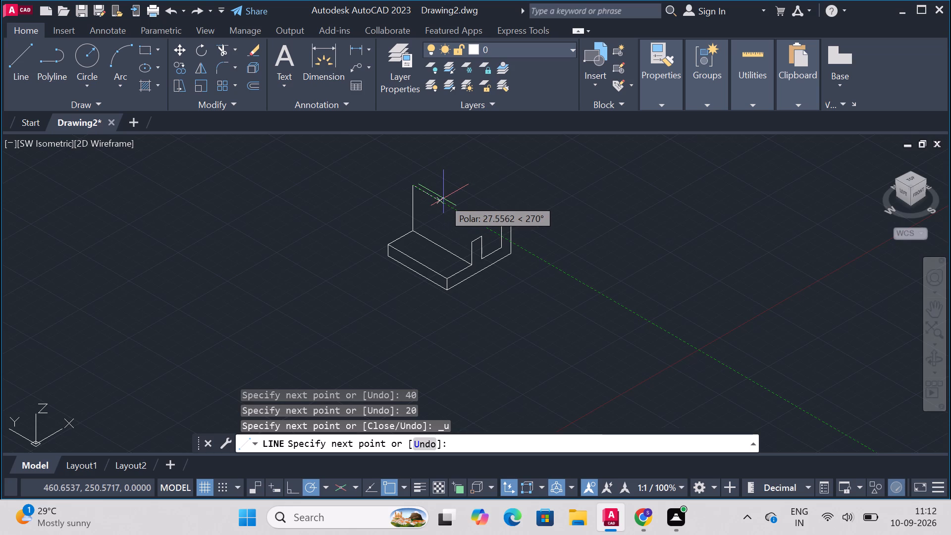
# Continue the stepped side outline 30 units toward 270°, 20 units down, and on to the middle upright's top corner.
pyautogui.write('30')
pyautogui.press('Return')
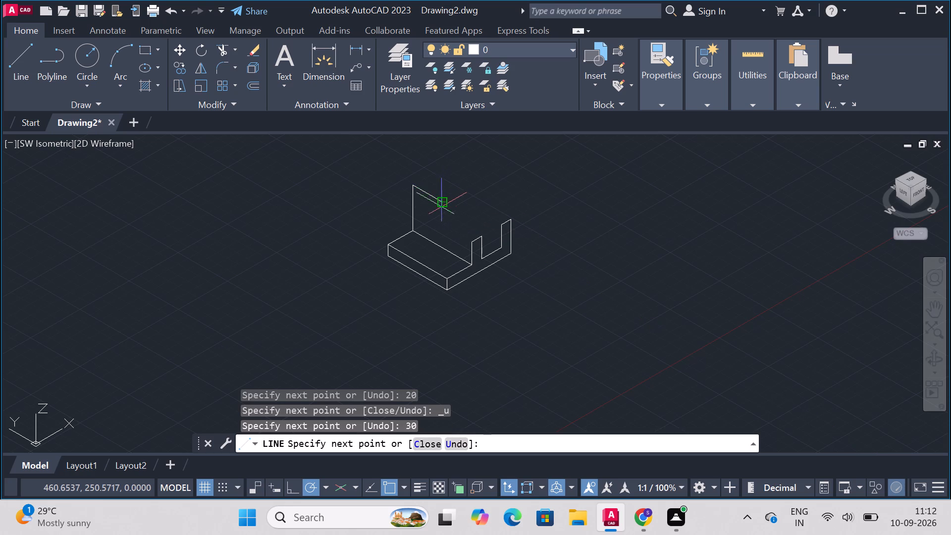
pyautogui.write('20')
pyautogui.press('Return')
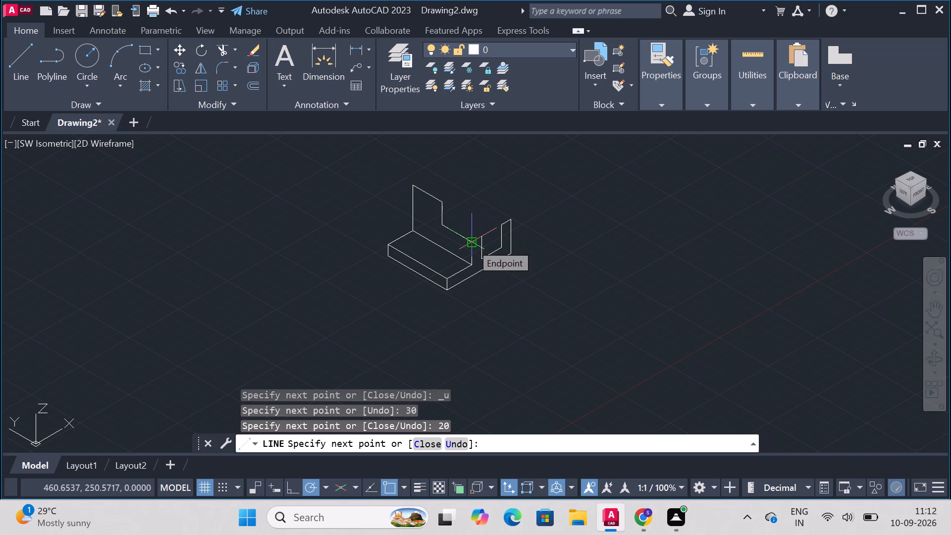
pyautogui.click(472, 246)
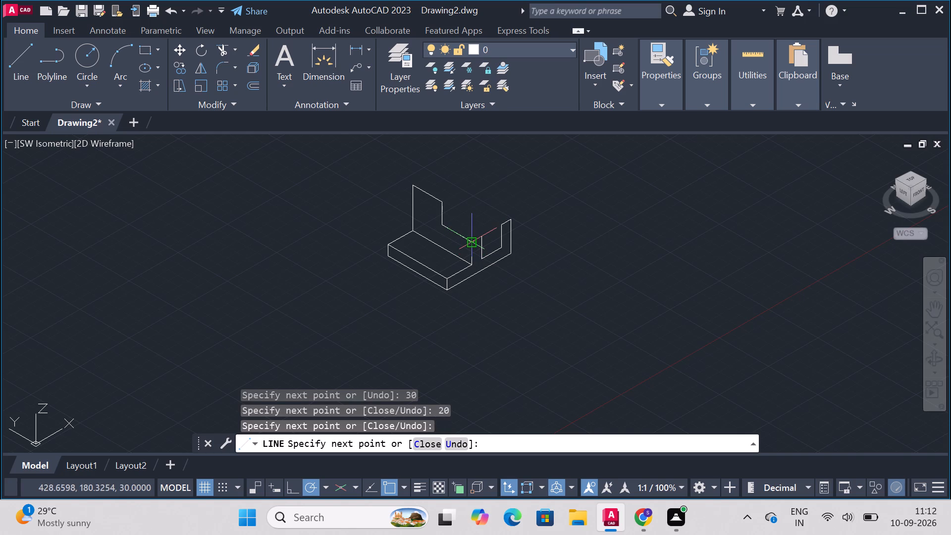
pyautogui.press('Escape')
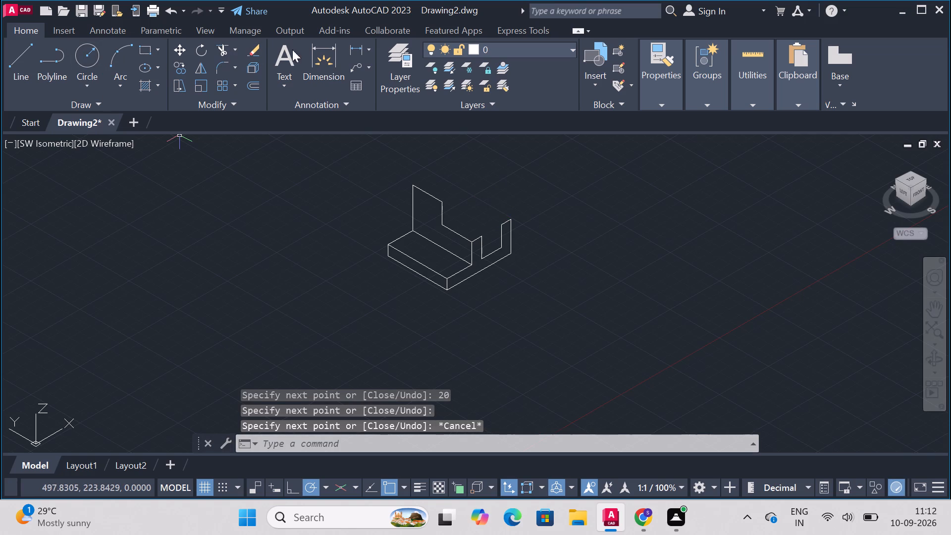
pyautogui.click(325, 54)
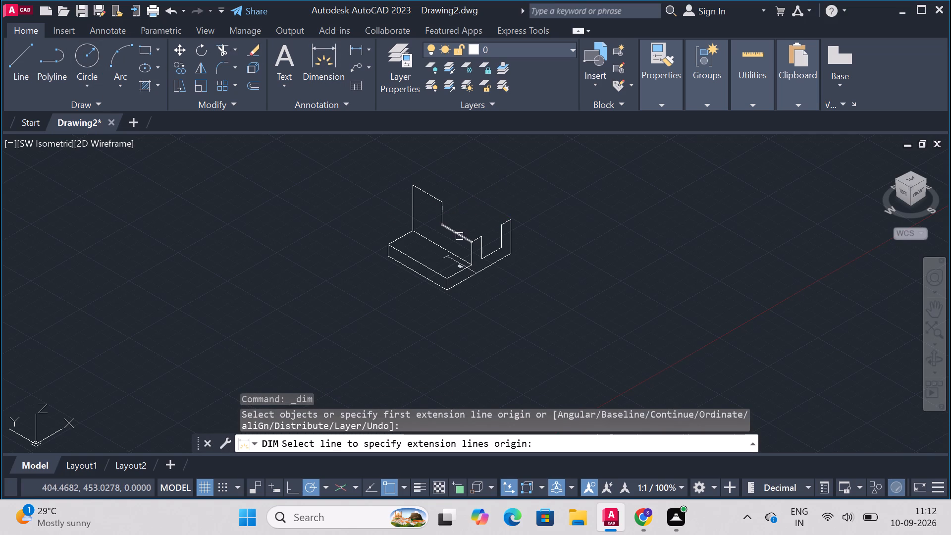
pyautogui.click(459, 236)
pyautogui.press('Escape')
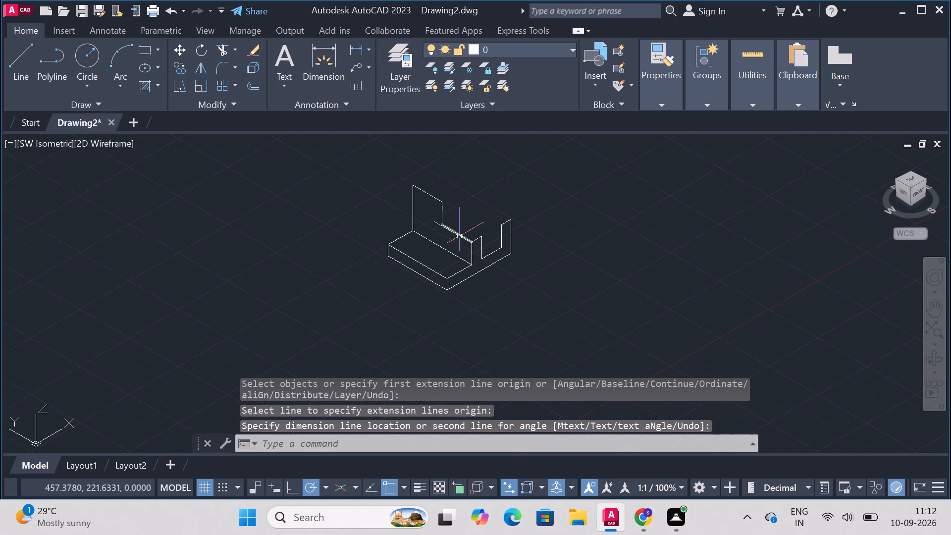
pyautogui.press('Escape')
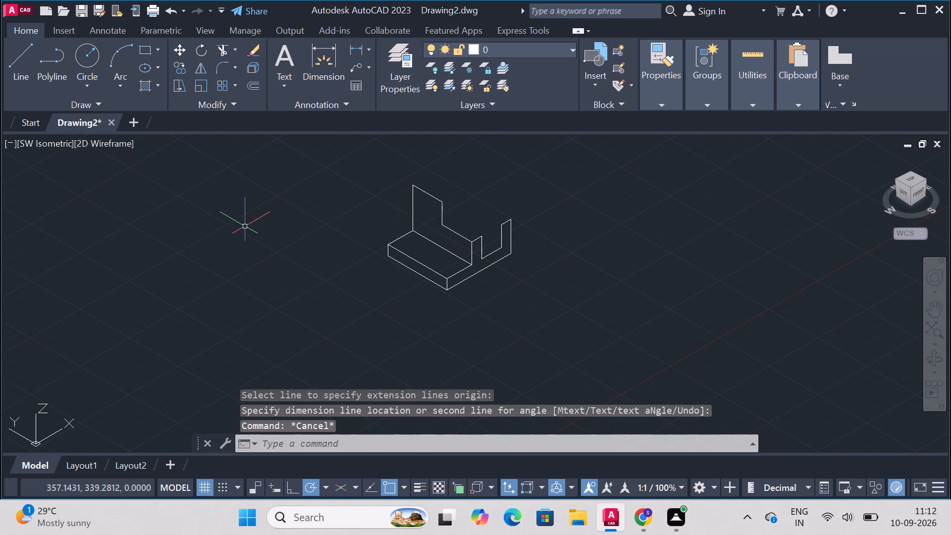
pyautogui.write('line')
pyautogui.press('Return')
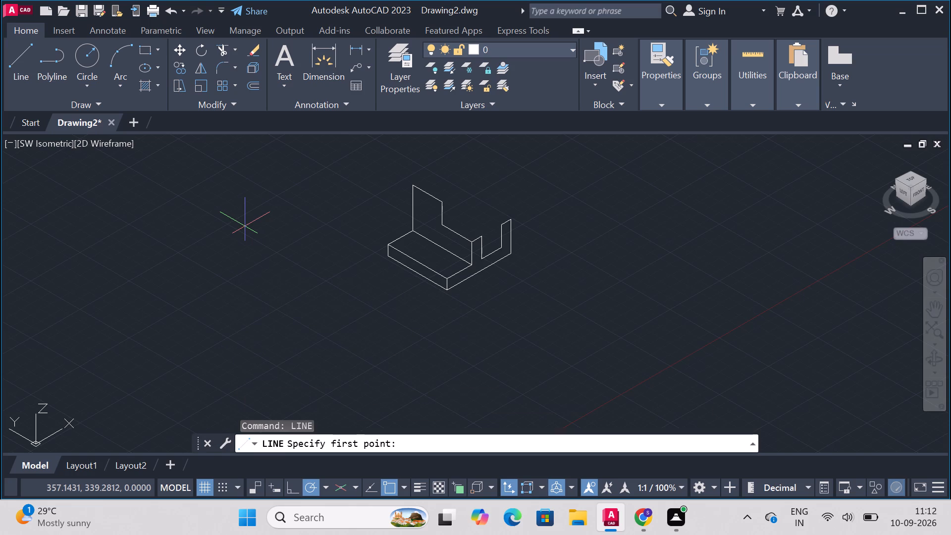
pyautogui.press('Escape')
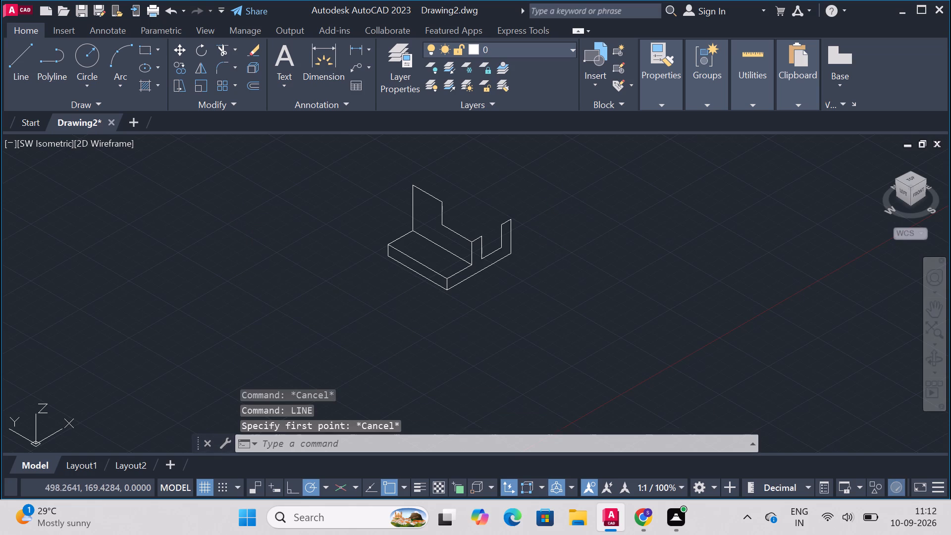
# Draw the outer top outline from the side outline's highest back corner: 40 units toward 0°, 30 toward 270°, and sloping to the outer upright's outer top corner.
pyautogui.write('line')
pyautogui.press('Return')
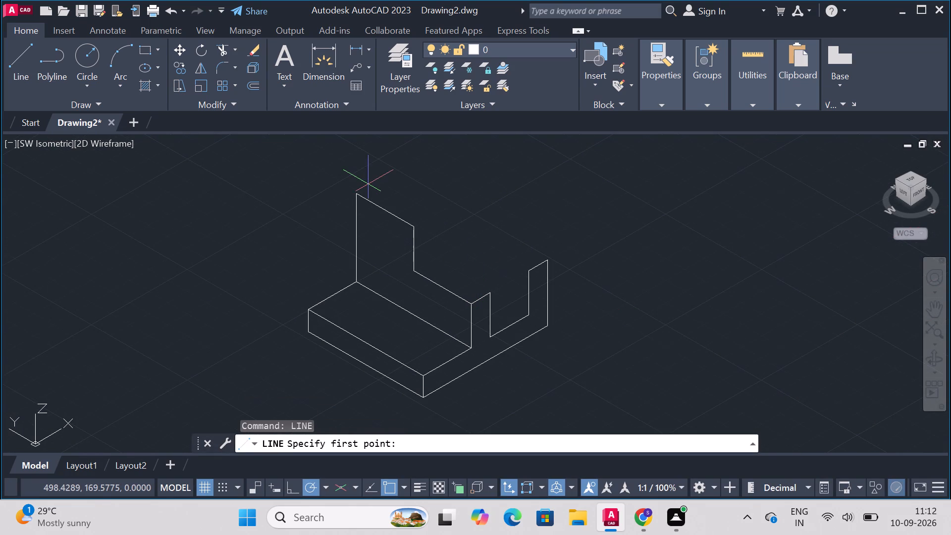
pyautogui.click(359, 195)
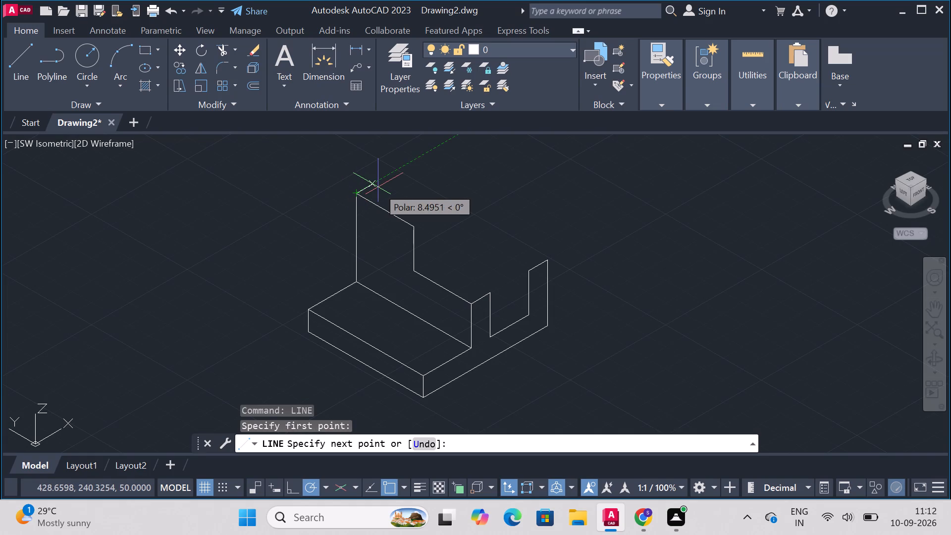
pyautogui.write('40')
pyautogui.press('Return')
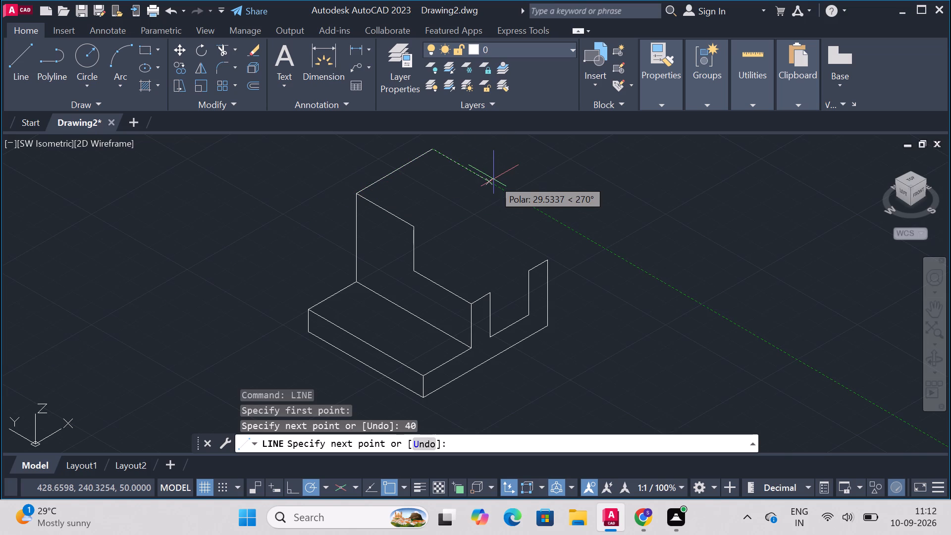
pyautogui.write('30')
pyautogui.press('Return')
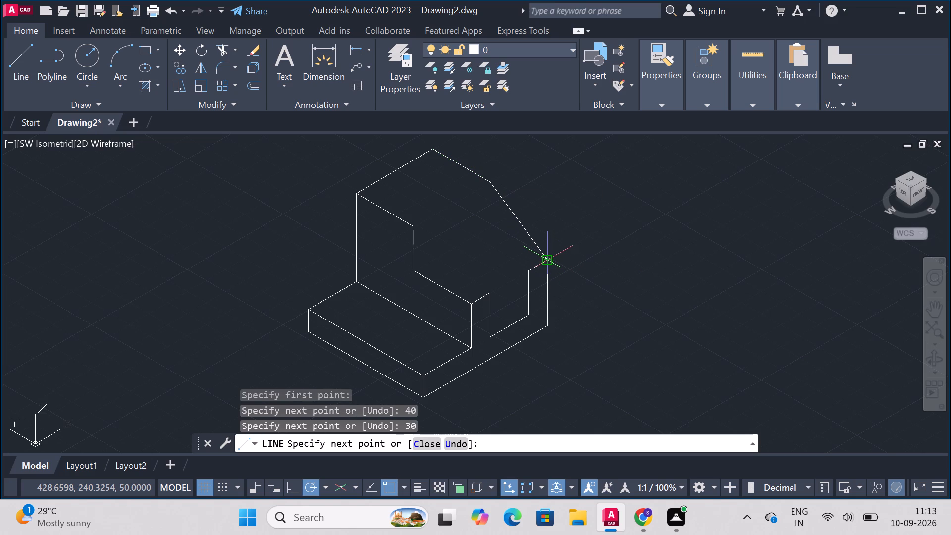
pyautogui.click(548, 259)
pyautogui.press('Escape')
pyautogui.press('Escape')
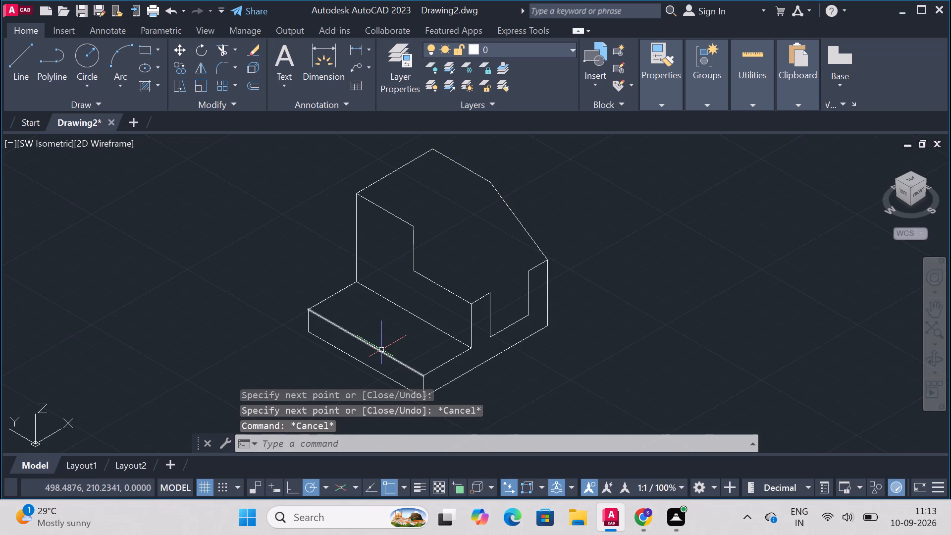
# Draw the inner top outline from the upper step corner: 10 units toward 0°, 20 toward 90°, 20 toward 0°, 20 toward 270°, and sloping to the outer upright's inner corner.
pyautogui.write('line')
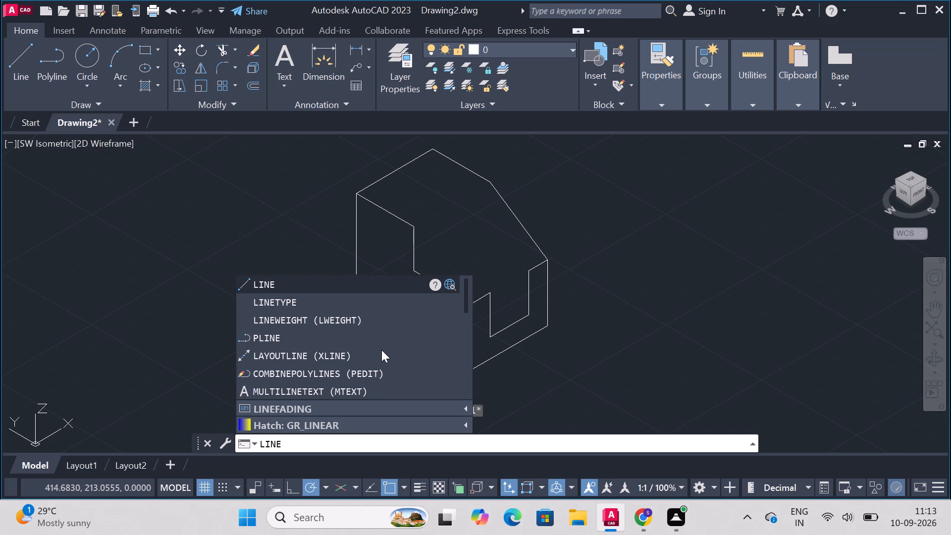
pyautogui.press('Return')
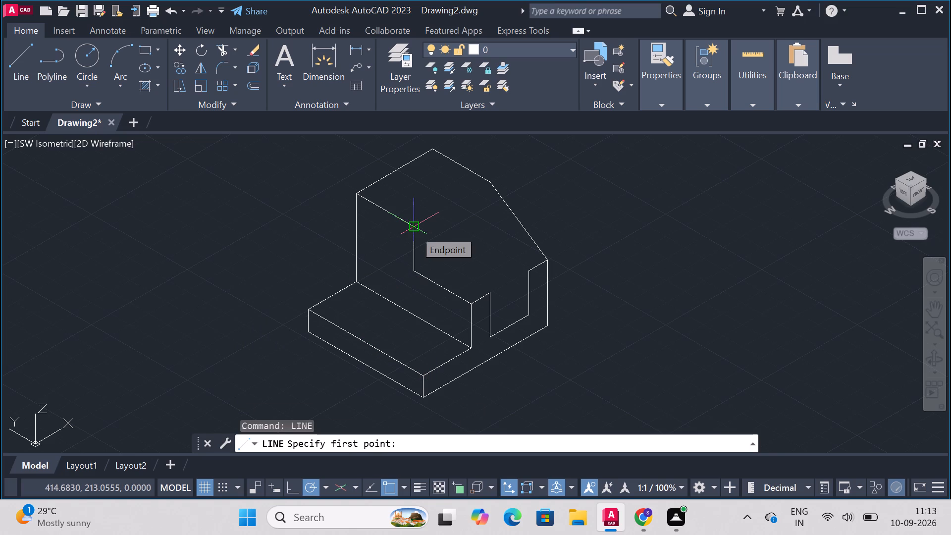
pyautogui.click(414, 229)
pyautogui.write('10')
pyautogui.press('Return')
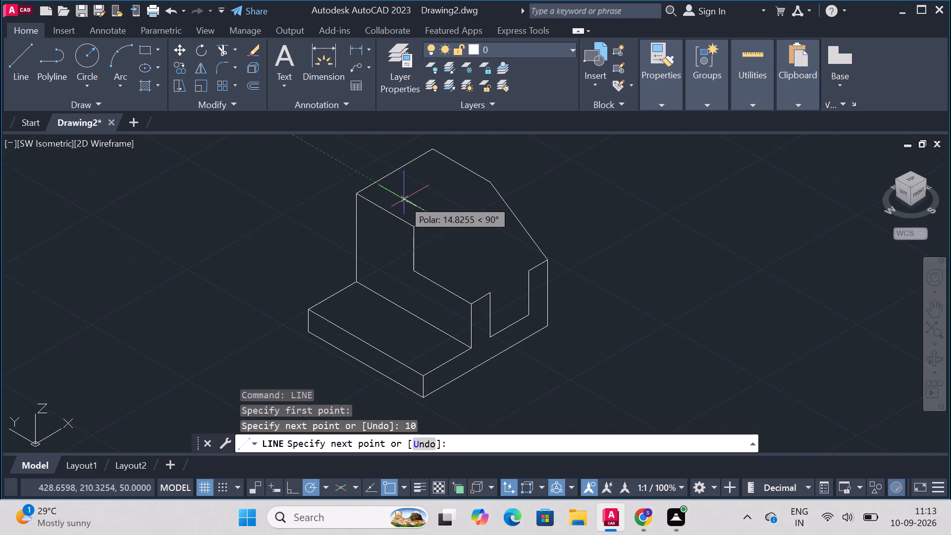
pyautogui.write('20')
pyautogui.press('Return')
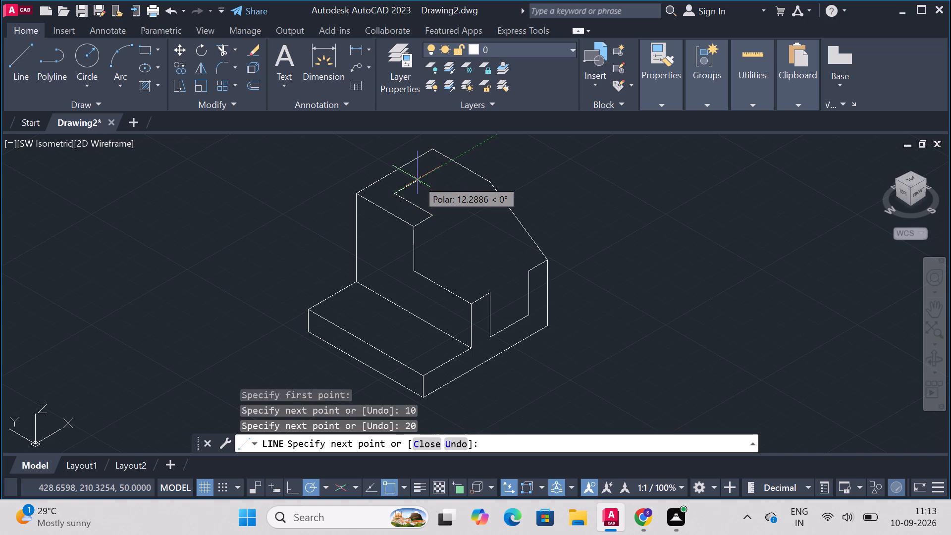
pyautogui.write('20')
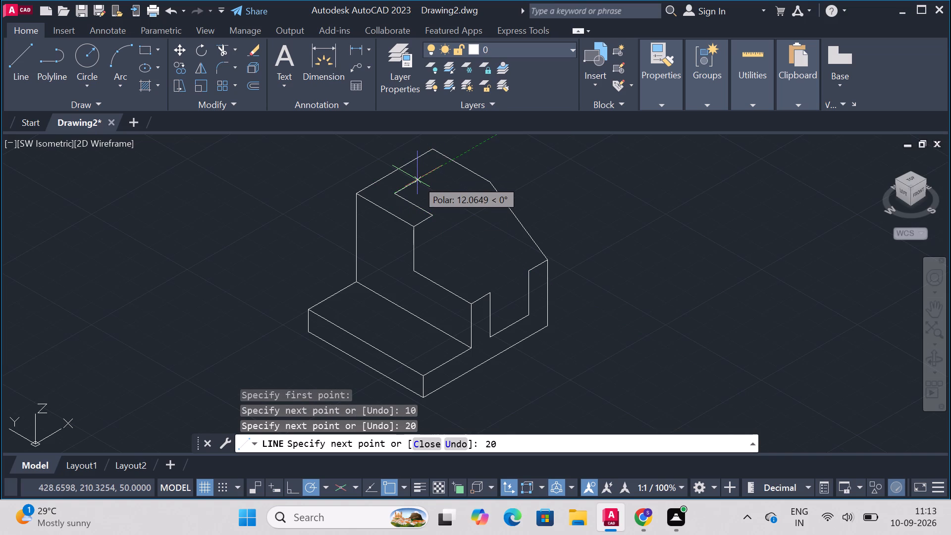
pyautogui.press('Return')
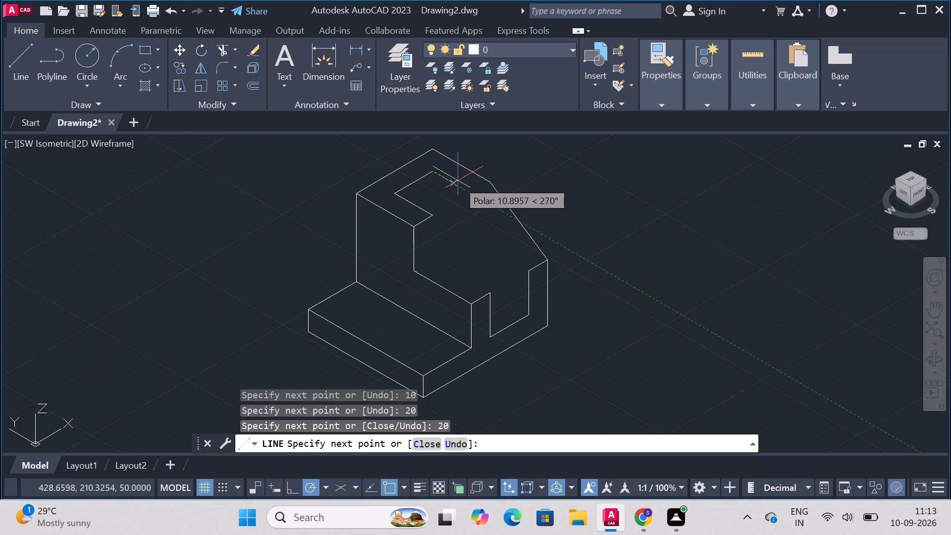
pyautogui.write('20')
pyautogui.press('Return')
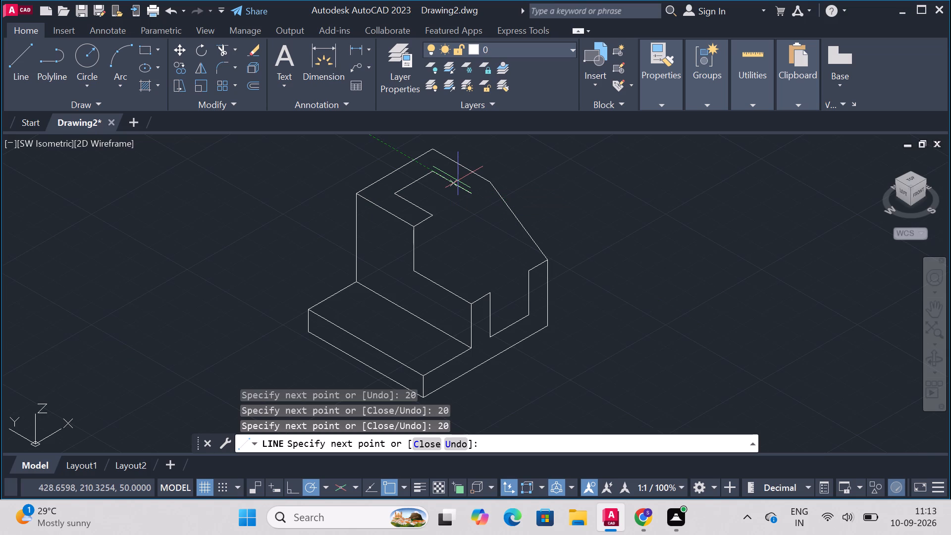
pyautogui.click(526, 270)
pyautogui.press('Escape')
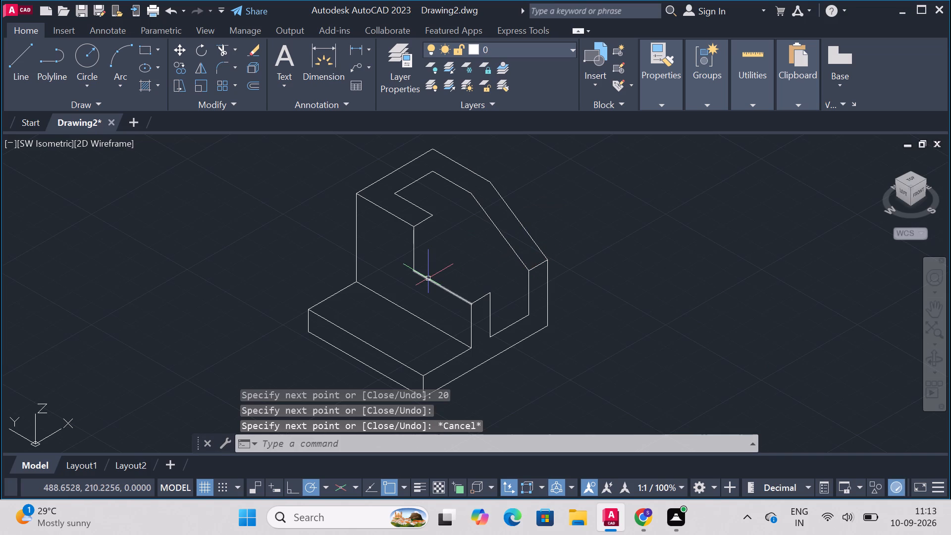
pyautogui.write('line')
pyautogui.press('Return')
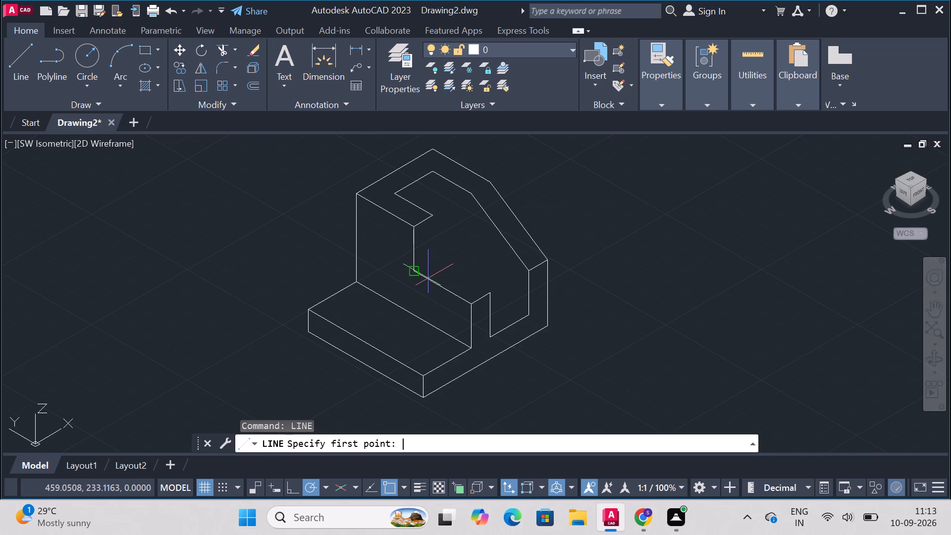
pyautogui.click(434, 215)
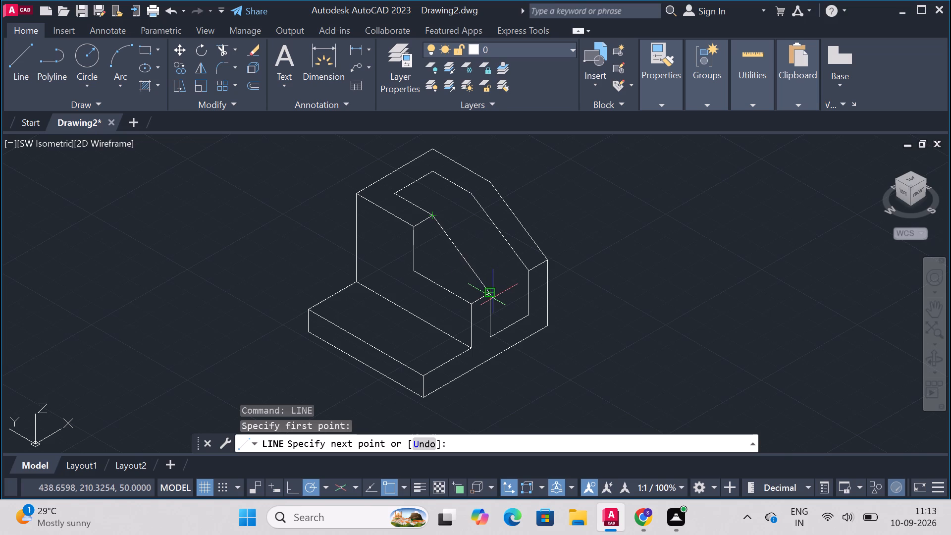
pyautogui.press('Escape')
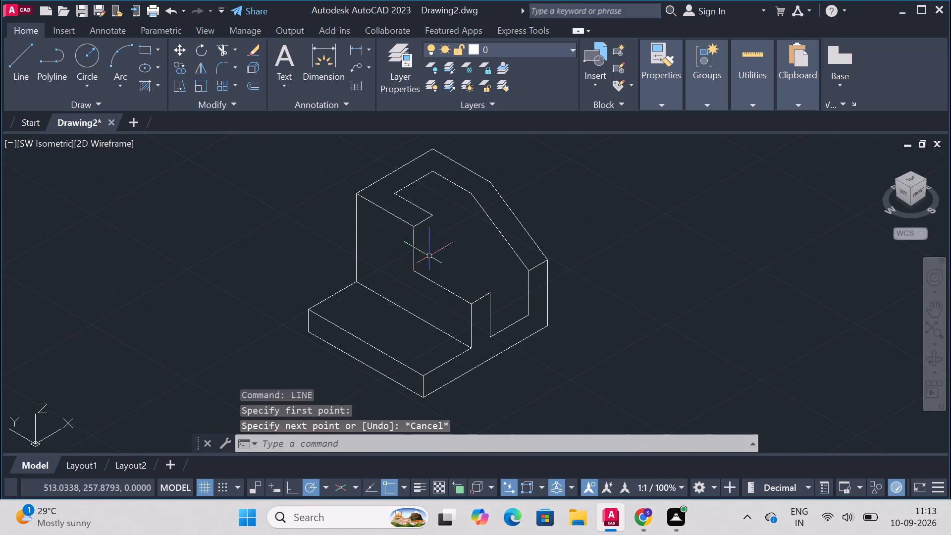
# Draw the step's inner outline from the 10-unit edge's end: 20 units down in Z and on to the middle upright's inner top corner.
pyautogui.write('line')
pyautogui.press('Return')
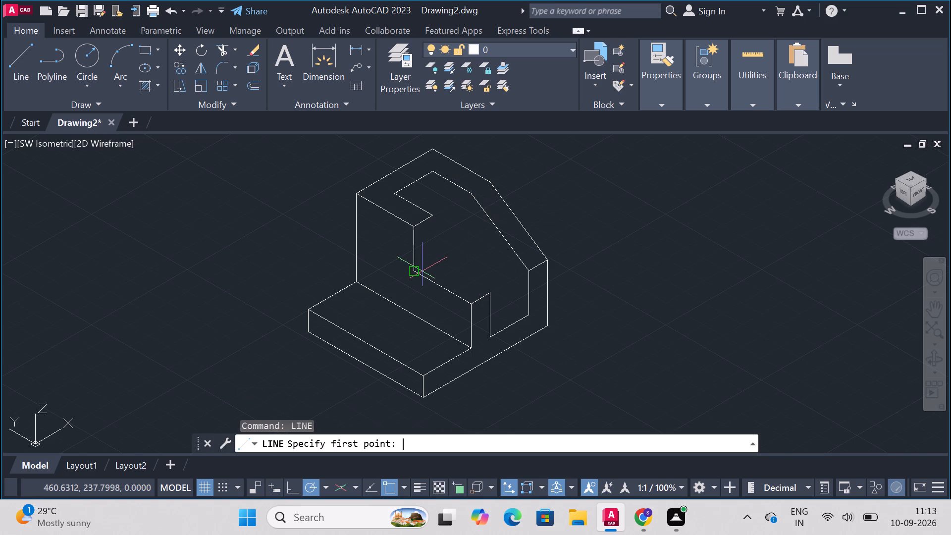
pyautogui.click(434, 218)
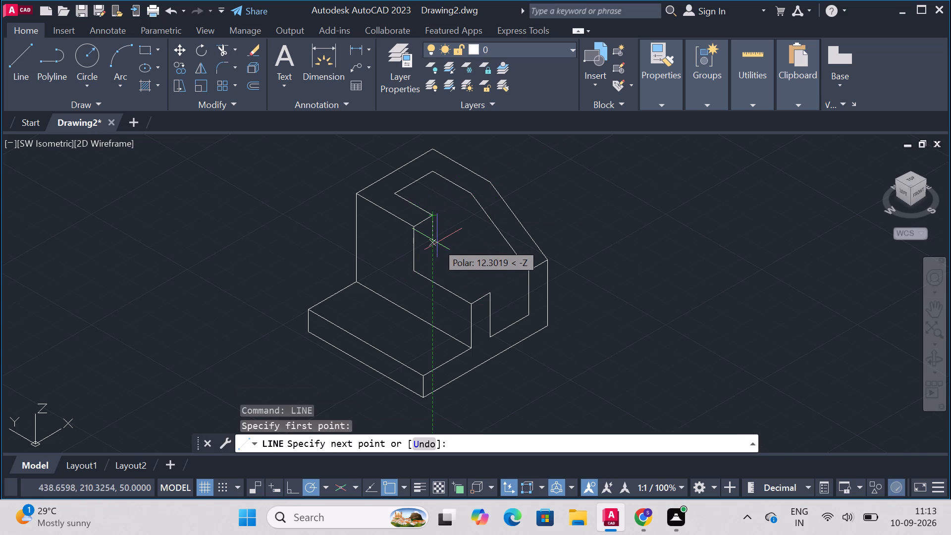
pyautogui.write('20')
pyautogui.press('Return')
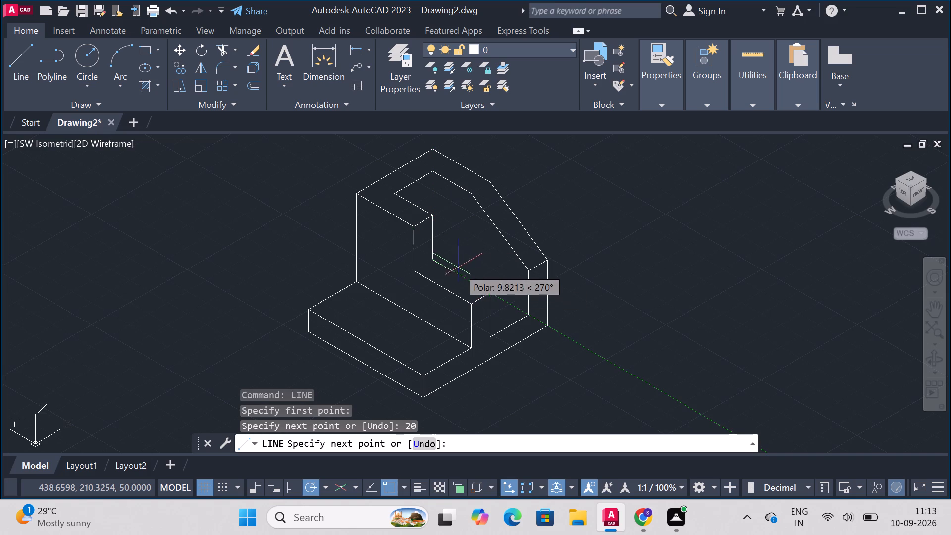
pyautogui.click(491, 292)
pyautogui.press('Escape')
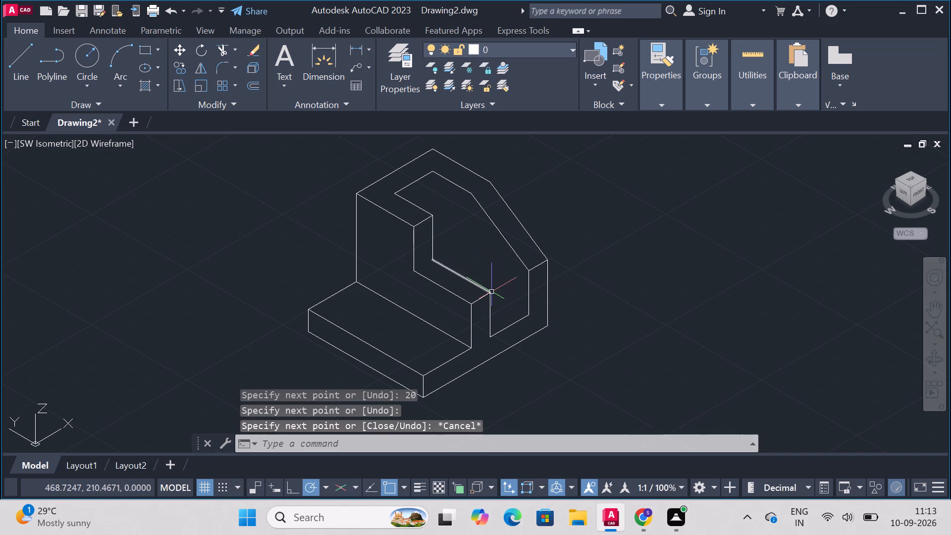
# Connect the outer and inner lower corners of the side step with a short line.
pyautogui.write('line')
pyautogui.press('Return')
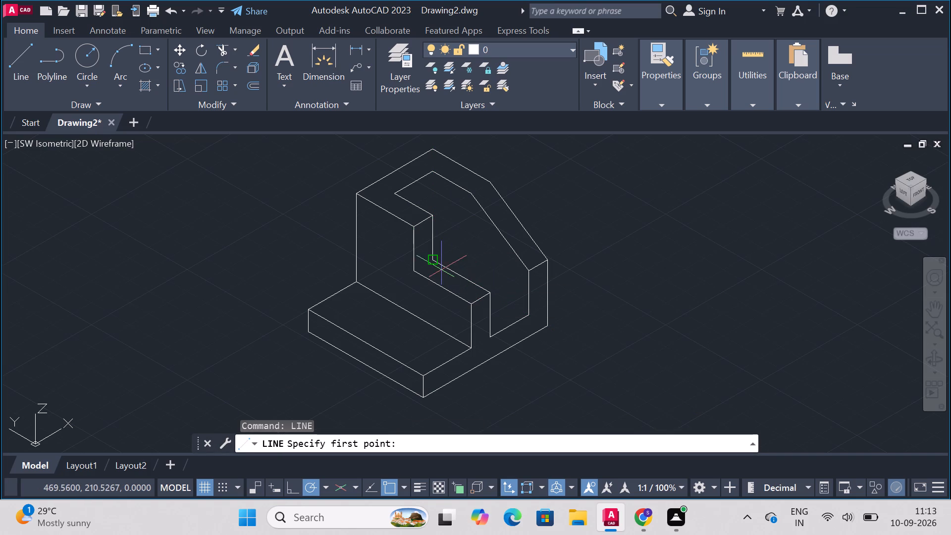
pyautogui.click(414, 271)
pyautogui.click(434, 256)
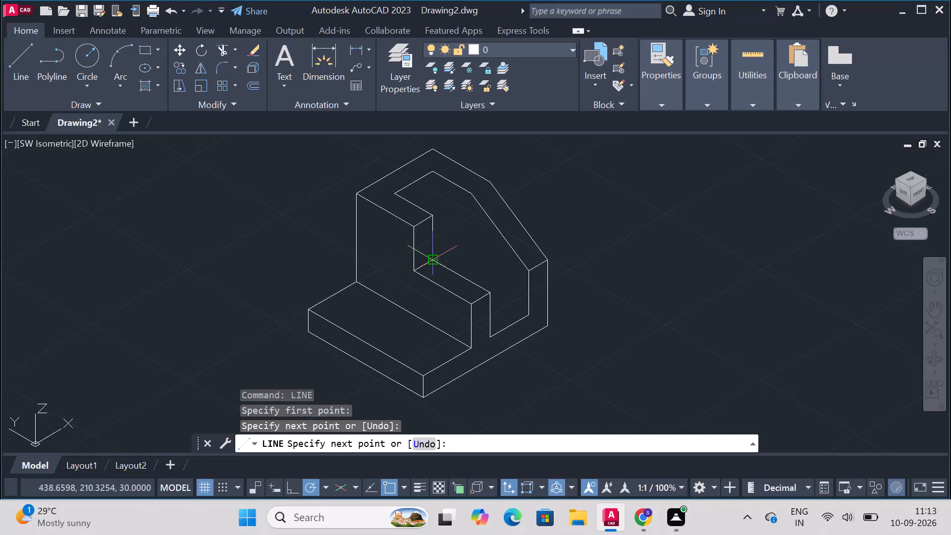
pyautogui.press('Escape')
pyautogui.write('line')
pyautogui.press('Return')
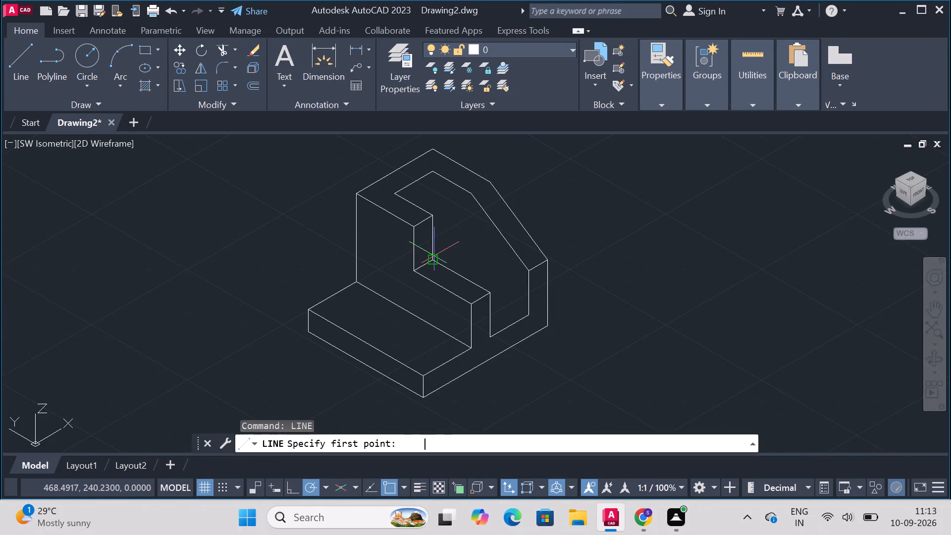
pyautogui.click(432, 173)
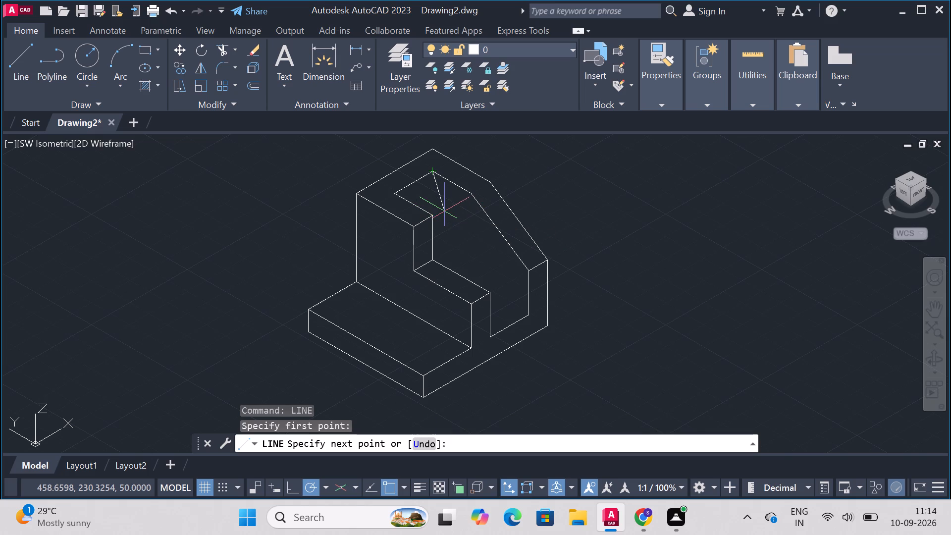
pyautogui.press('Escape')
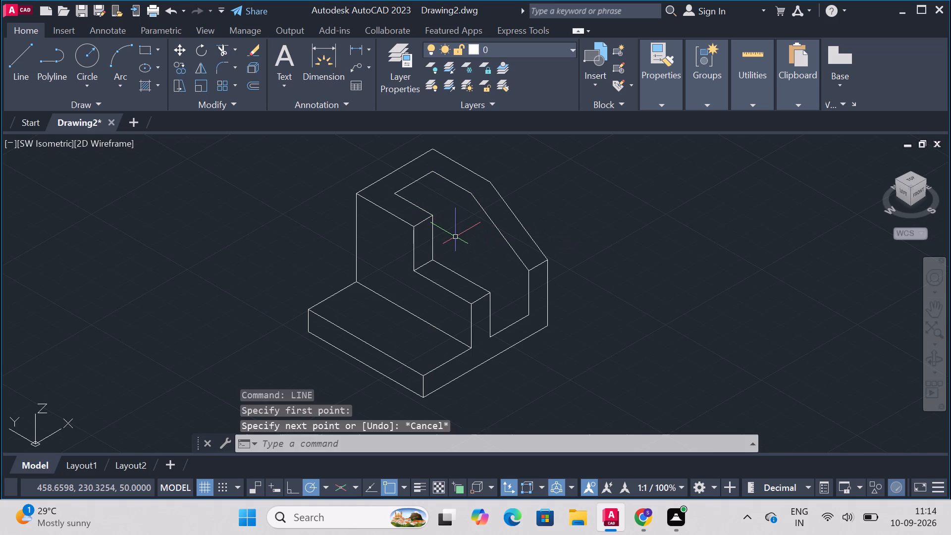
# Draw a 40-unit line down in Z from the inner top outline's back corner, with the model orbited toward the front.
pyautogui.click(933, 362)
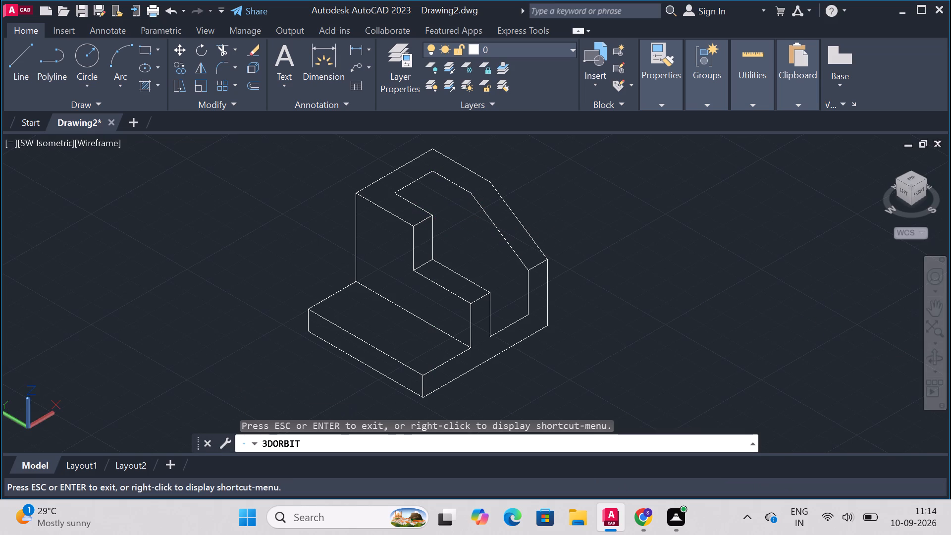
pyautogui.moveTo(750, 328); pyautogui.dragTo(718, 307)
pyautogui.write('line')
pyautogui.press('Return')
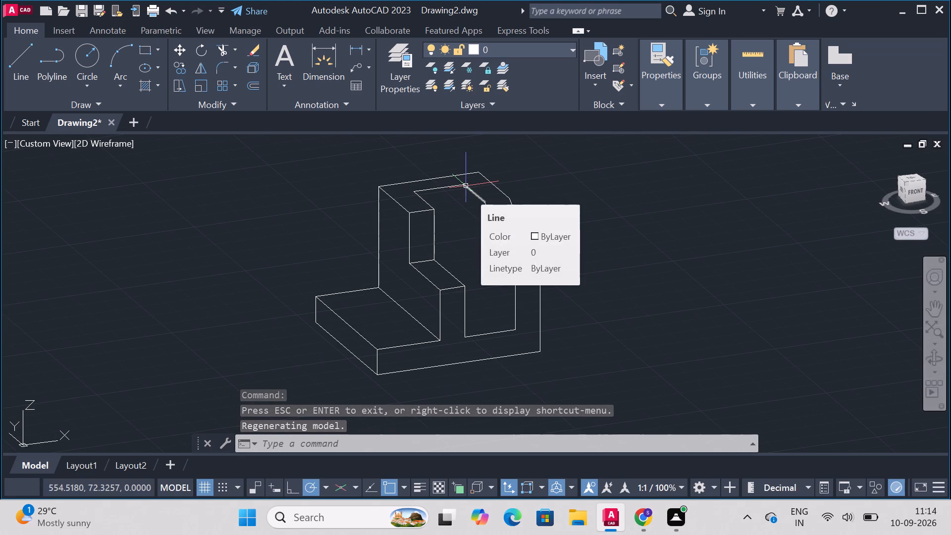
pyautogui.press('Escape')
pyautogui.press('Escape')
pyautogui.write('line')
pyautogui.press('Return')
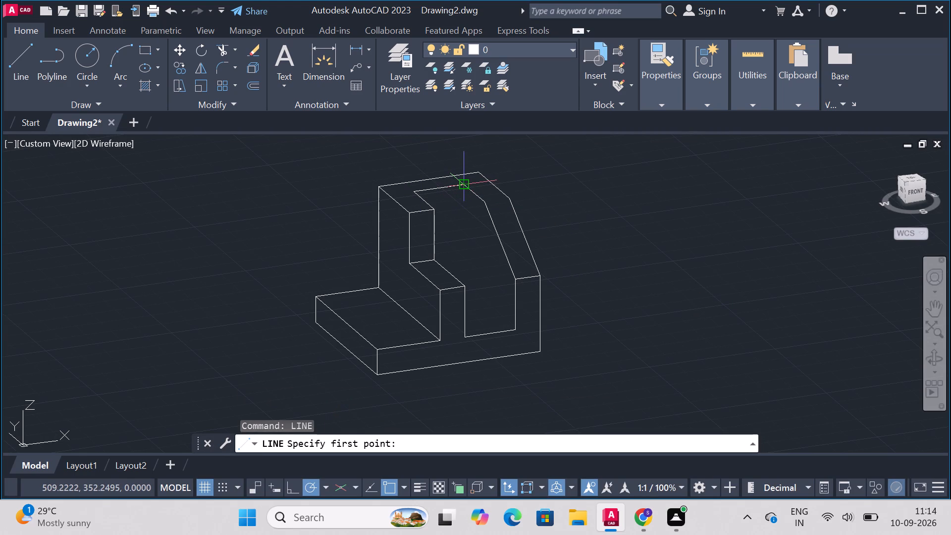
pyautogui.click(463, 188)
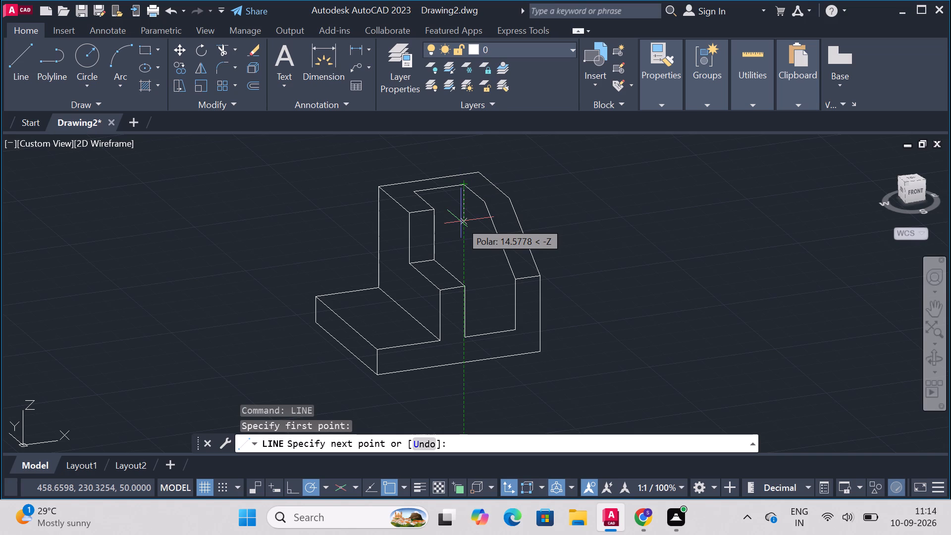
pyautogui.write('40')
pyautogui.press('Return')
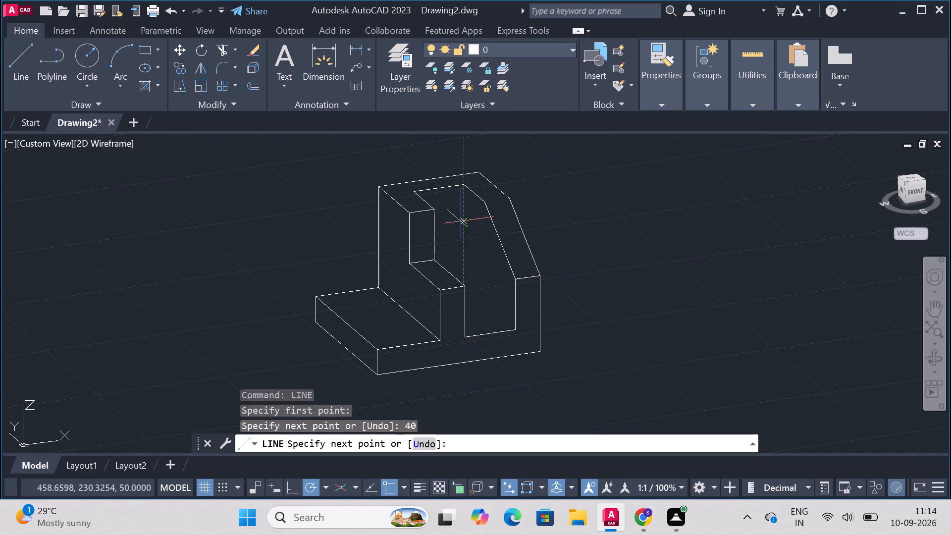
pyautogui.press('Escape')
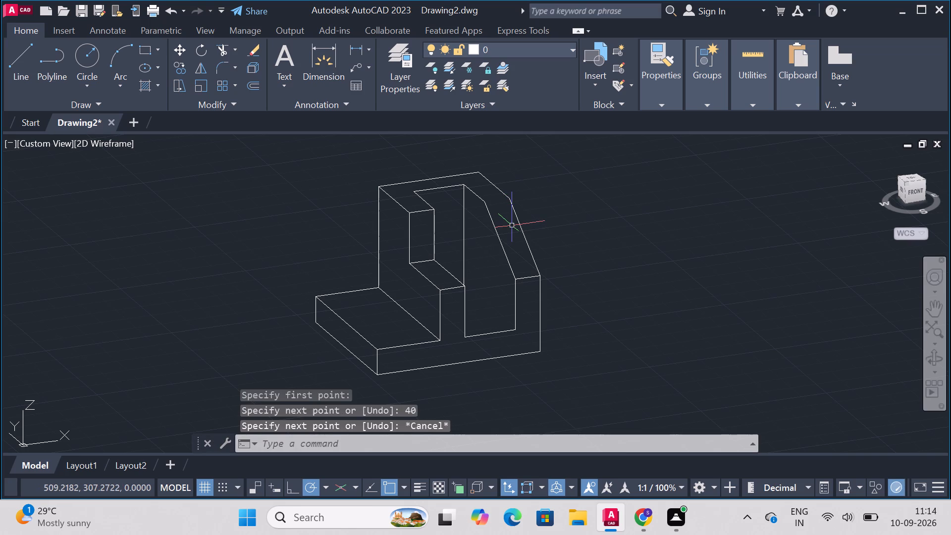
# Draw a 60-unit line toward 90° from the pocket's lower outer corner, at the foot of the inner upright.
pyautogui.write('line')
pyautogui.press('Return')
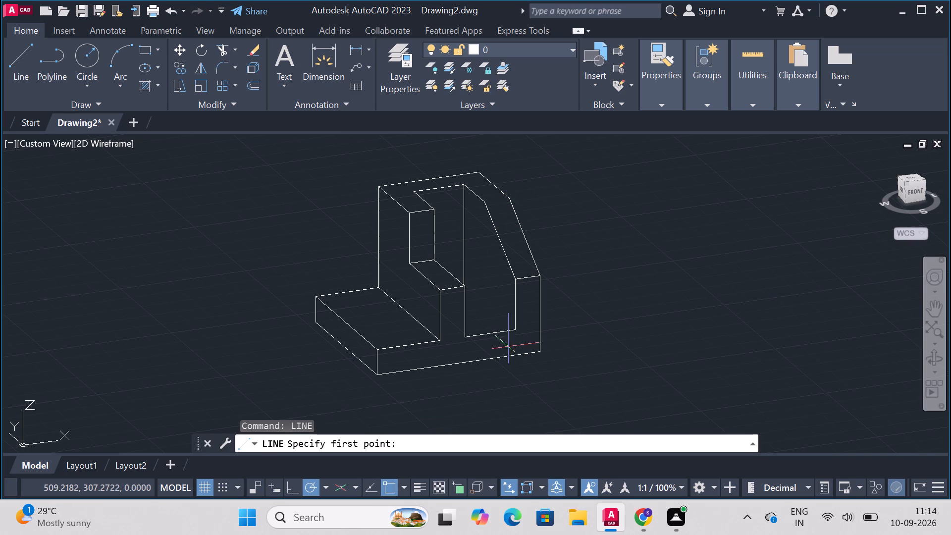
pyautogui.click(516, 331)
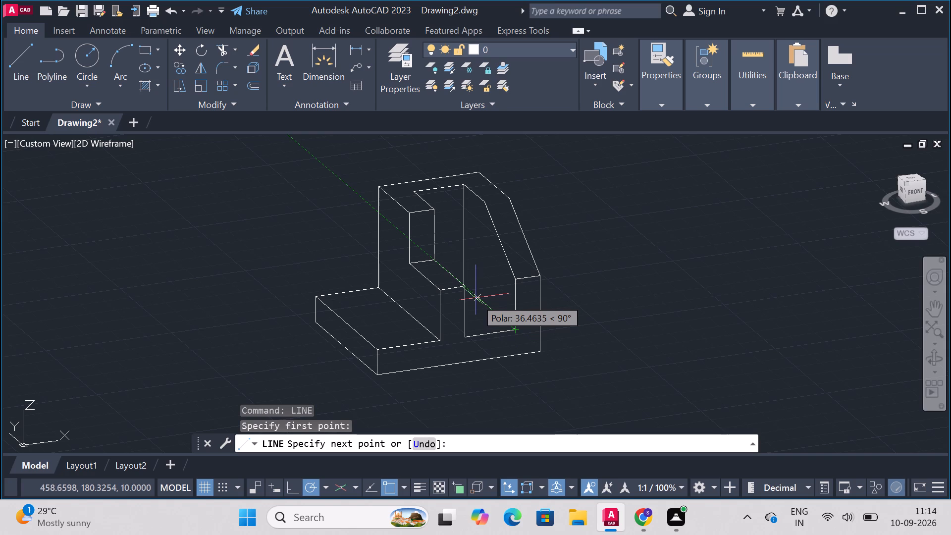
pyautogui.write('60')
pyautogui.press('Return')
pyautogui.press('Escape')
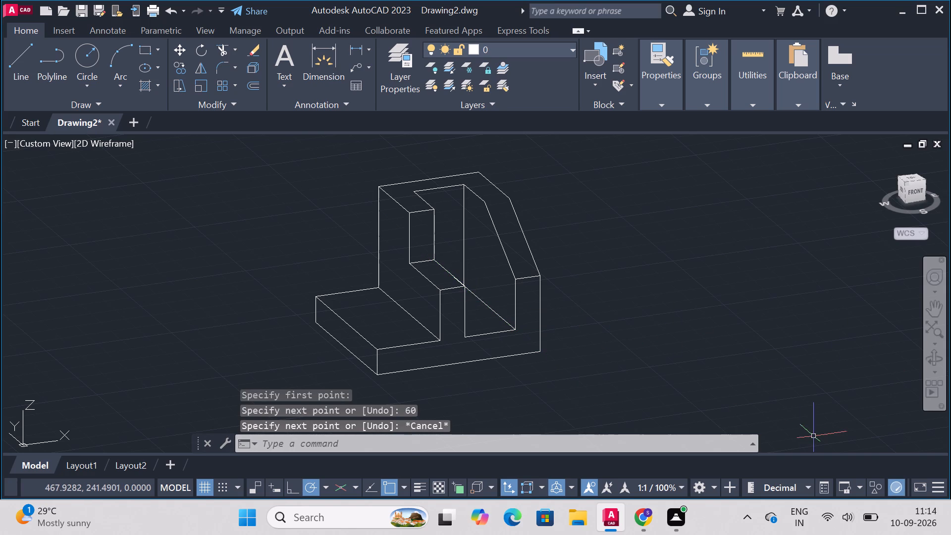
# Trim the end of the 60-unit pocket floor line that extends past the inner back vertical line.
pyautogui.click(942, 353)
pyautogui.moveTo(801, 340); pyautogui.dragTo(749, 357)
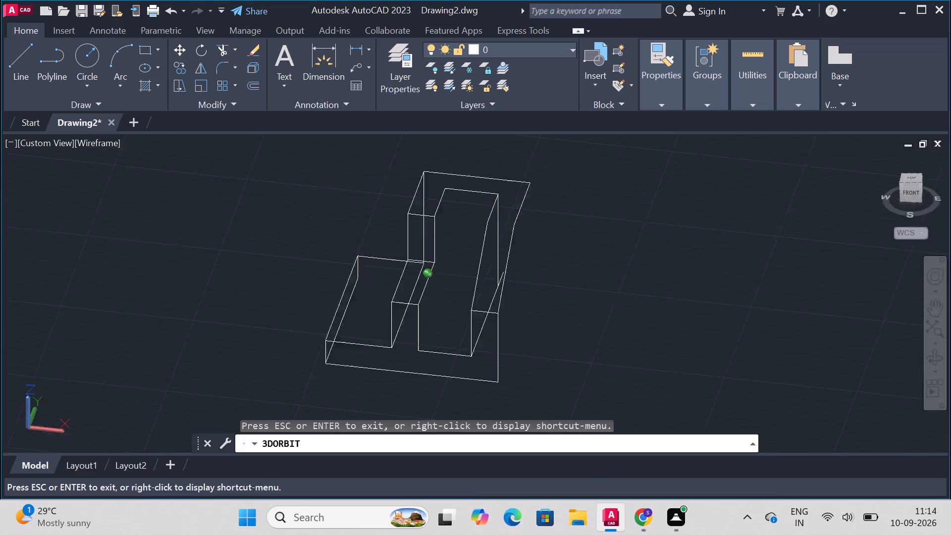
pyautogui.moveTo(749, 357); pyautogui.dragTo(640, 343)
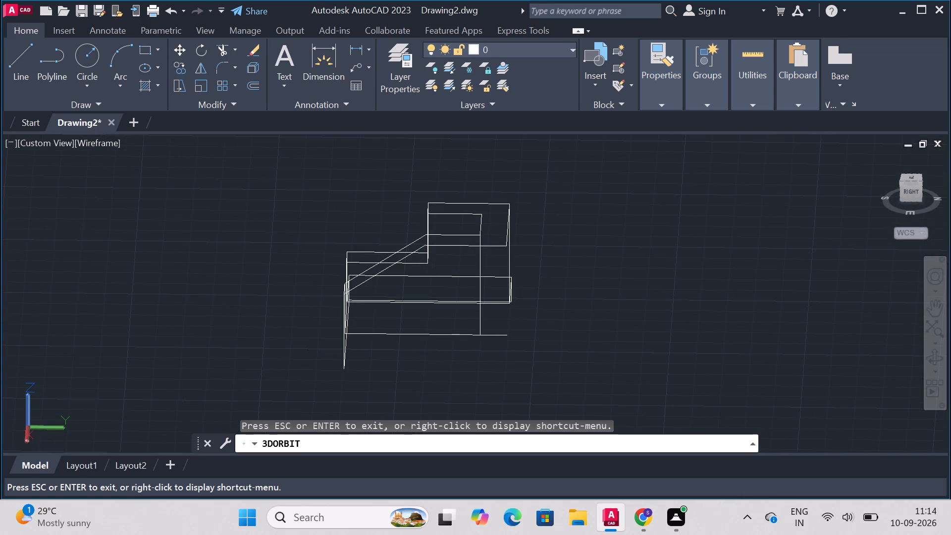
pyautogui.write('trim')
pyautogui.press('Return')
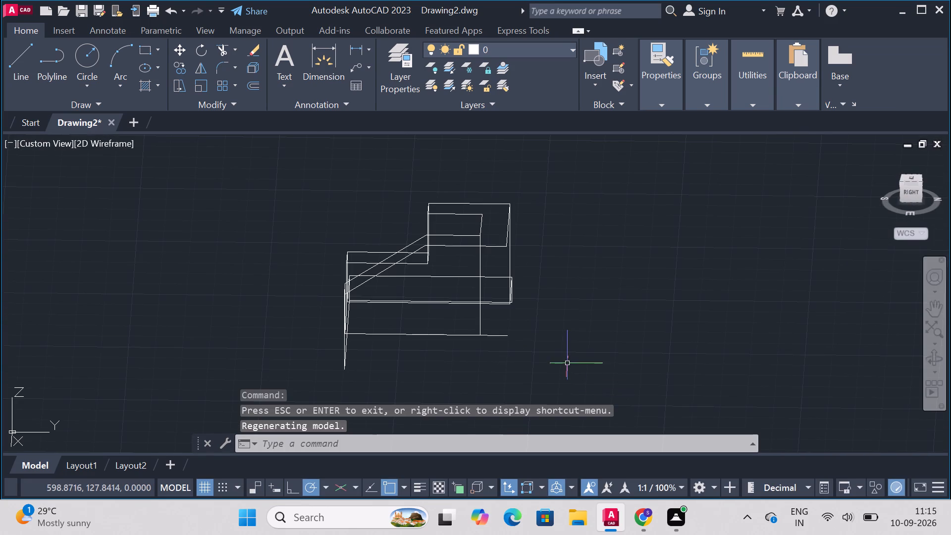
pyautogui.press('Escape')
pyautogui.write('trim')
pyautogui.press('Return')
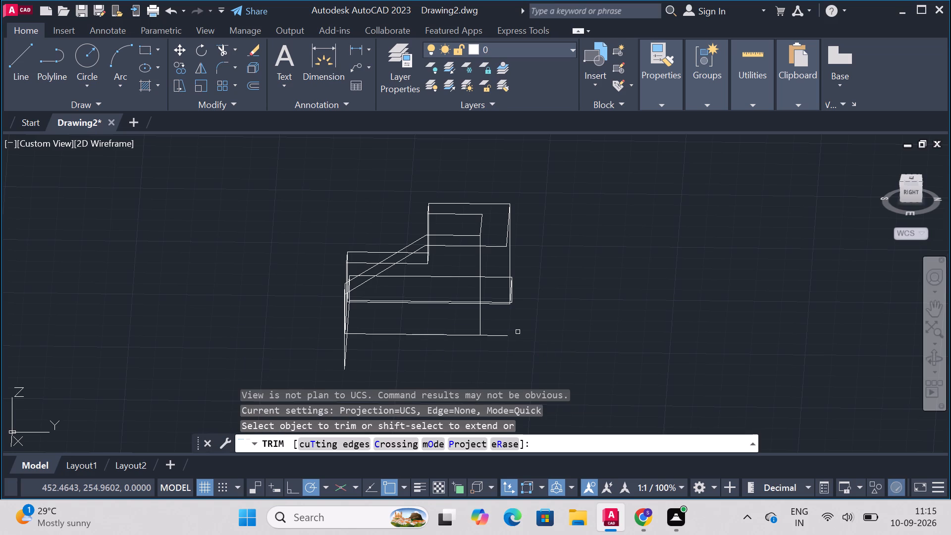
pyautogui.click(506, 336)
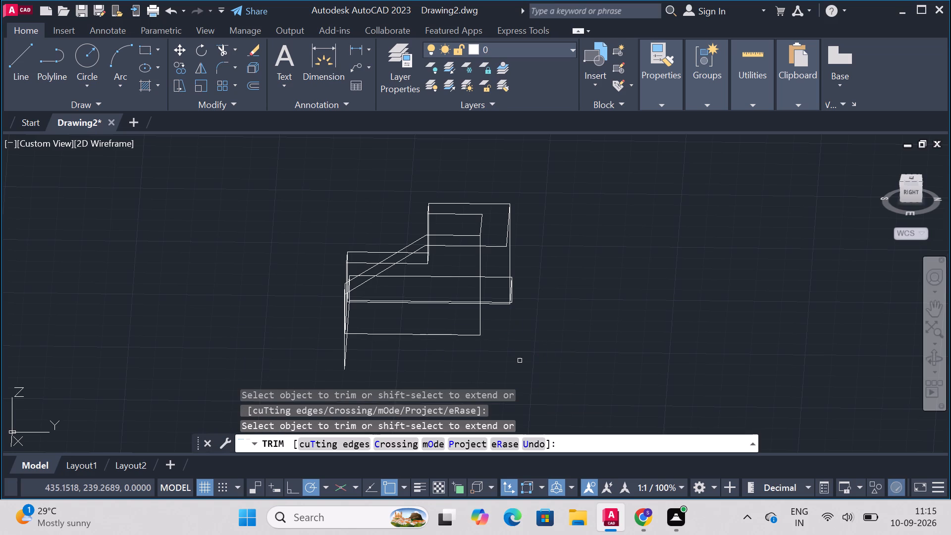
pyautogui.press('Escape')
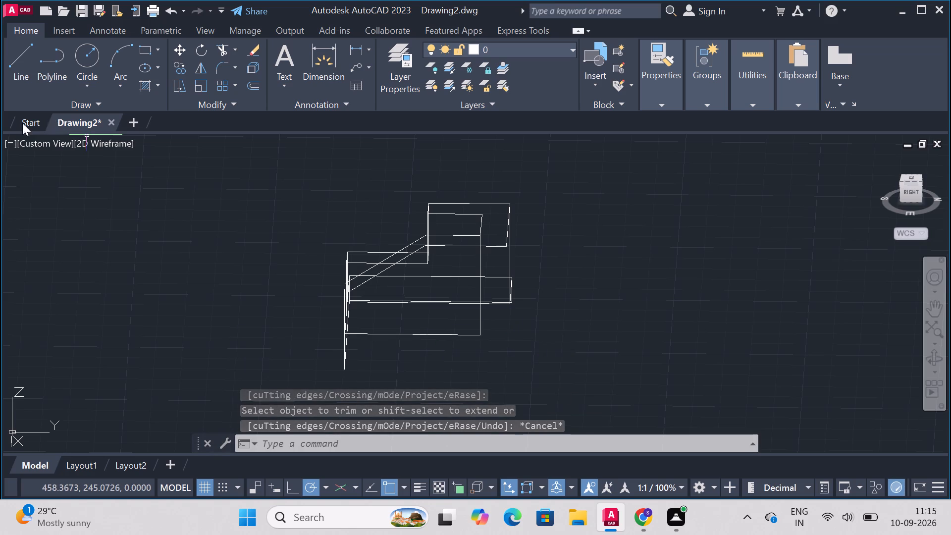
# Set the model view to SW Isometric.
pyautogui.click(29, 145)
pyautogui.click(84, 278)
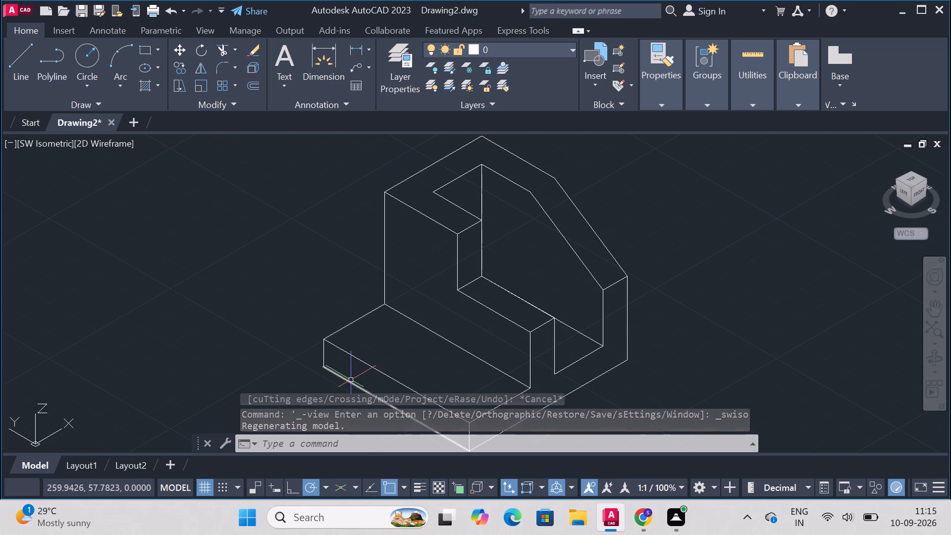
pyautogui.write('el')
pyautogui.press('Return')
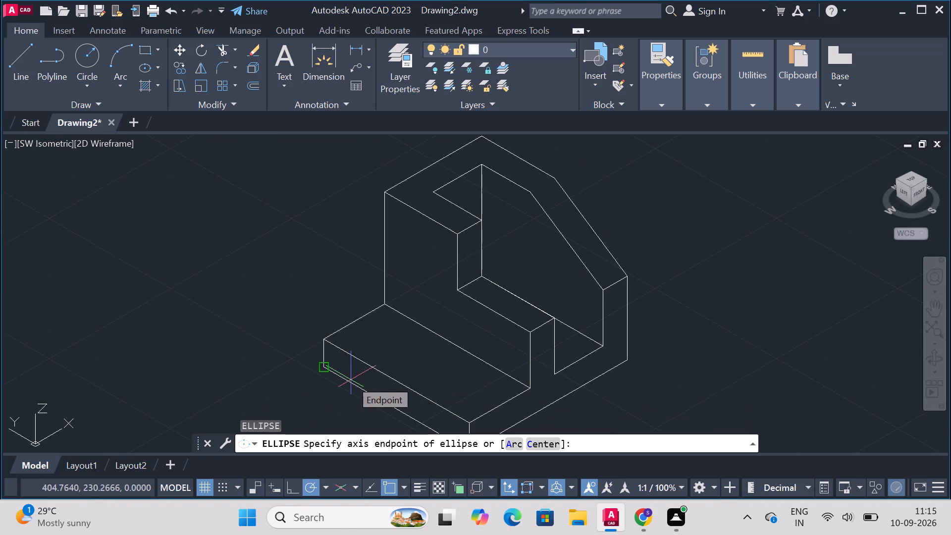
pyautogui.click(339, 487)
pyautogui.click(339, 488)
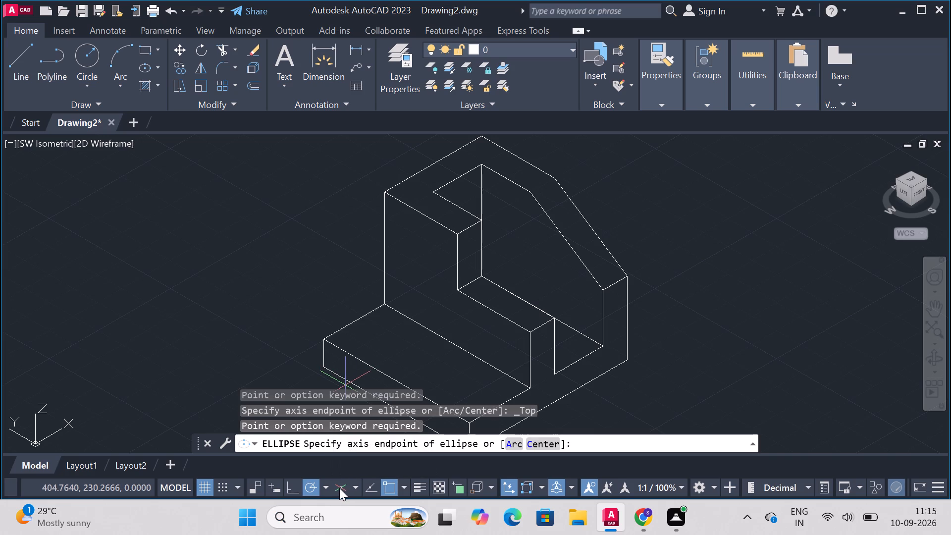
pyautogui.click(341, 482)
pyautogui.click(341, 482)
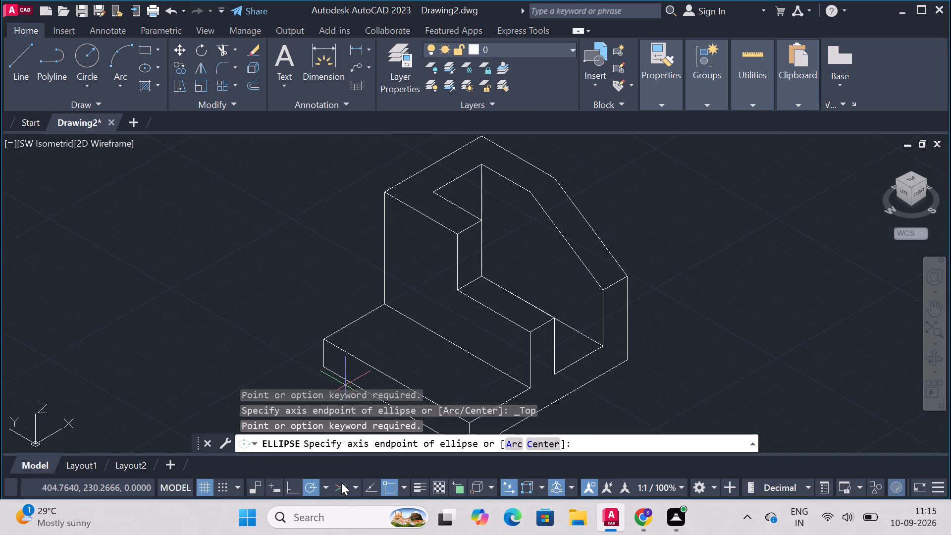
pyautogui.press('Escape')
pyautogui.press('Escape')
# Turn on isometric drafting with the Top isoplane, keeping the SW Isometric view.
pyautogui.click(341, 482)
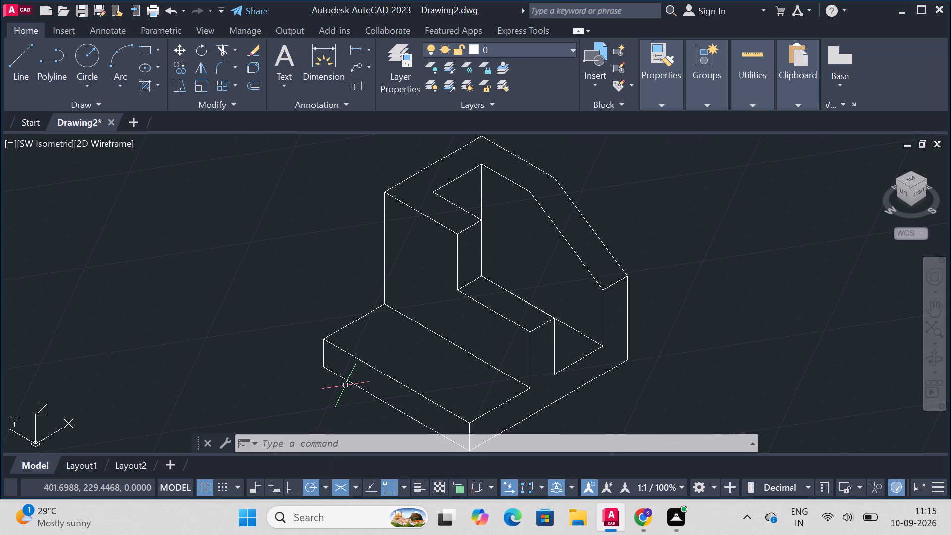
pyautogui.click(353, 493)
pyautogui.click(353, 493)
pyautogui.click(351, 495)
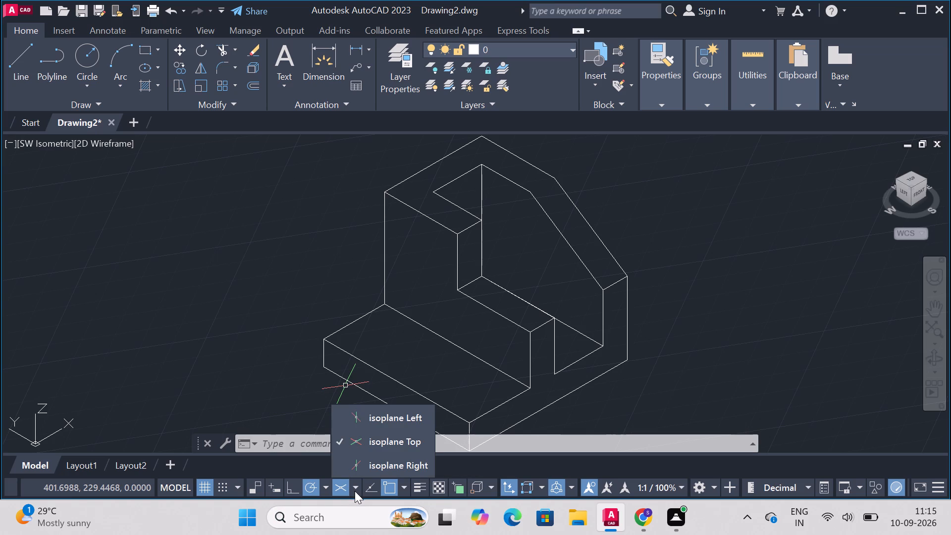
pyautogui.click(370, 409)
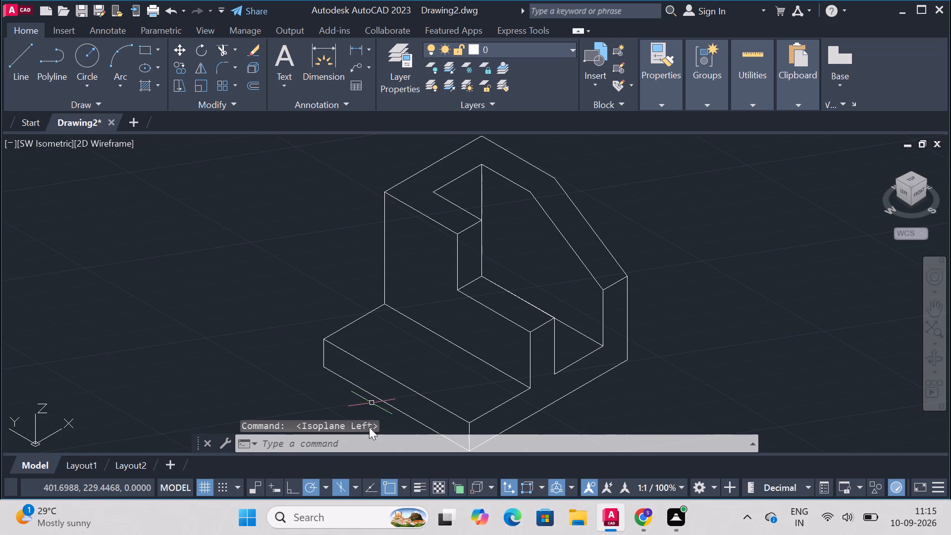
pyautogui.click(353, 484)
pyautogui.click(362, 445)
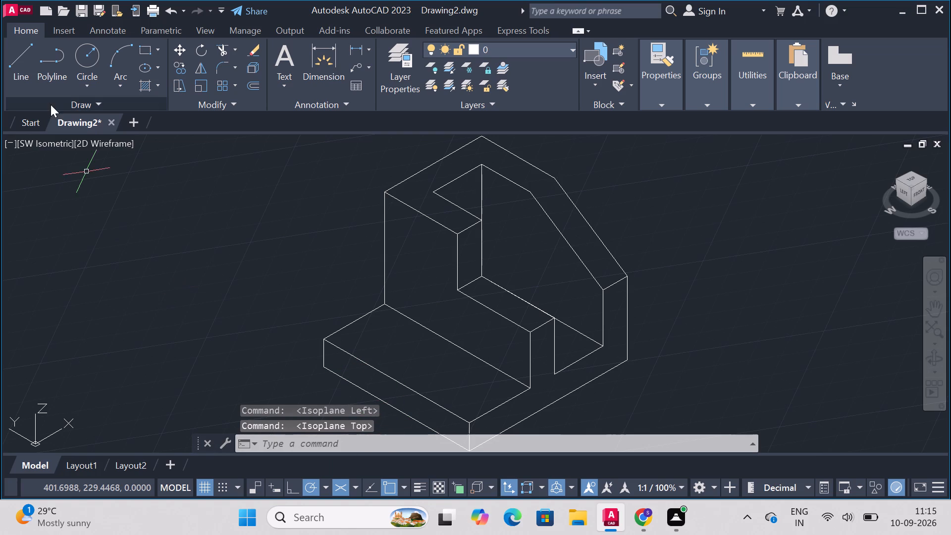
pyautogui.click(41, 142)
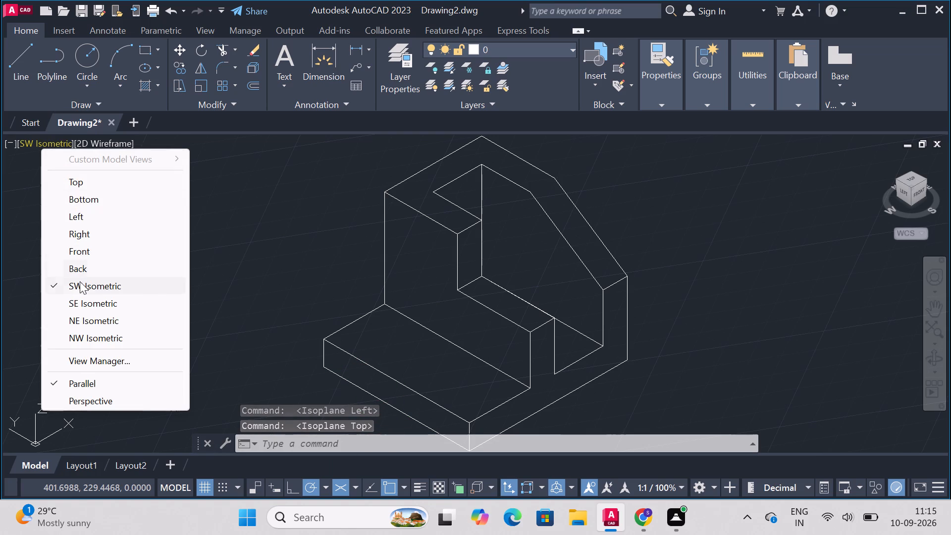
pyautogui.click(80, 281)
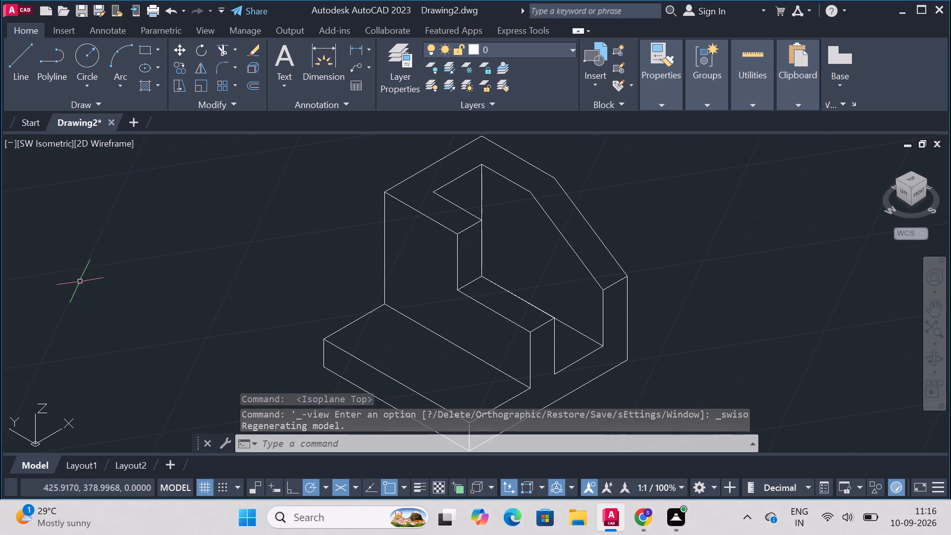
# With Isoplane Left, draw guide lines from the base step's outer top corner: short toward 90°, 12.5 toward 0°, to the short edge's midpoint, and 12.5 toward 270°.
pyautogui.click(292, 411)
pyautogui.write('line')
pyautogui.press('Return')
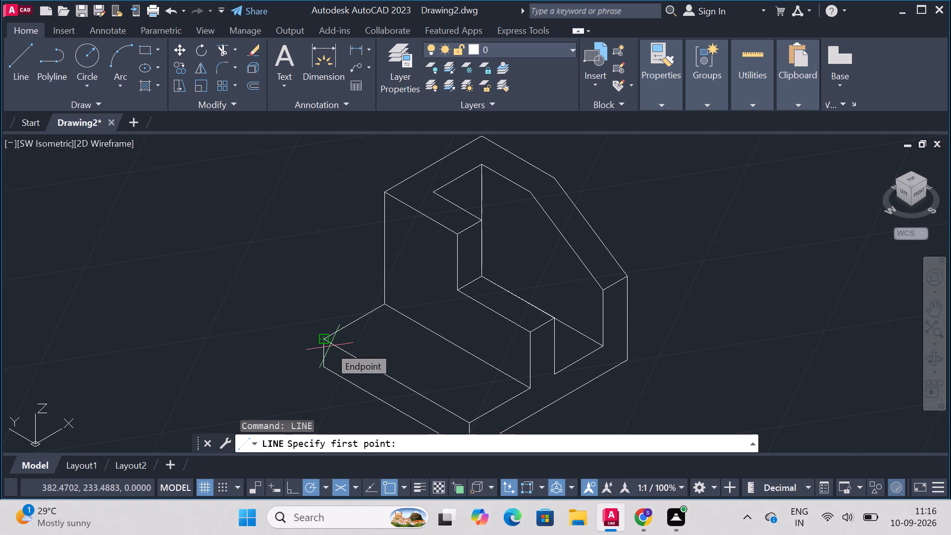
pyautogui.press('F5')
pyautogui.press('F5')
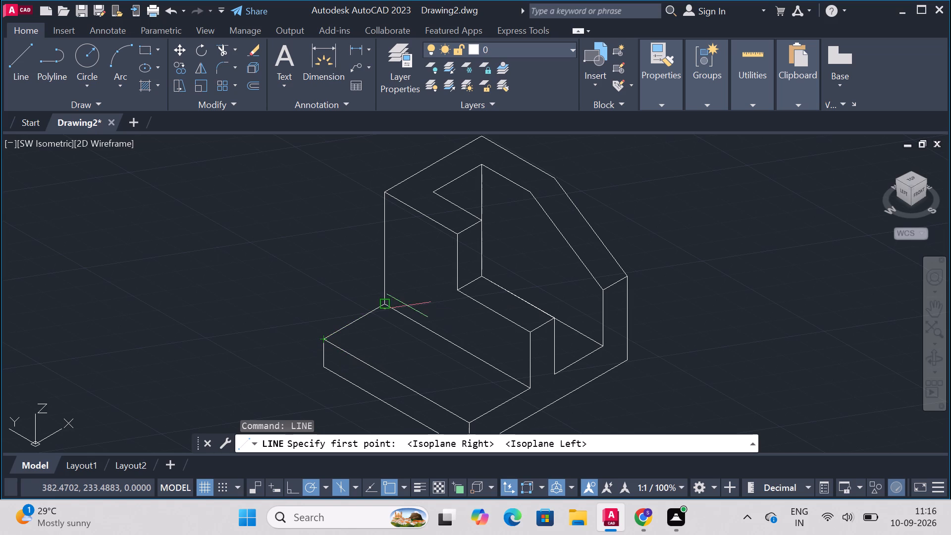
pyautogui.click(320, 337)
pyautogui.click(305, 327)
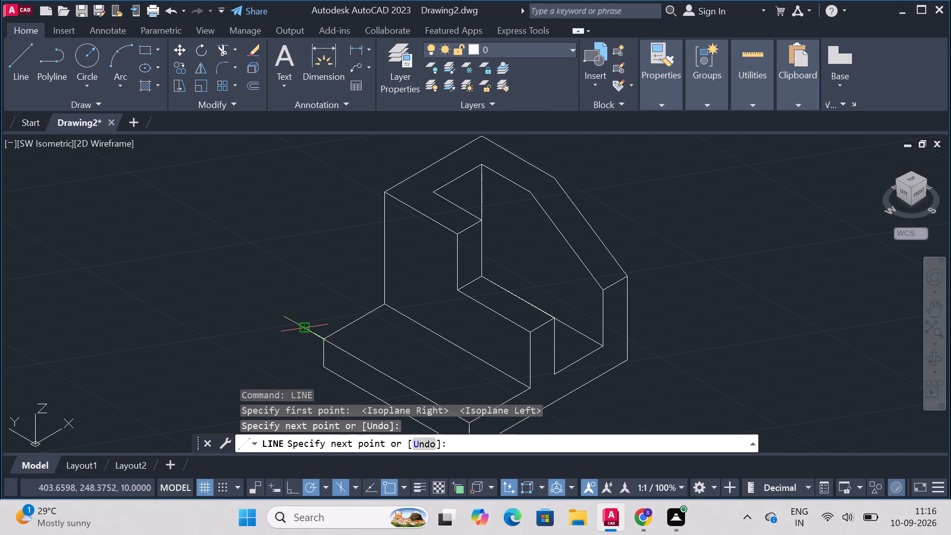
pyautogui.write('12')
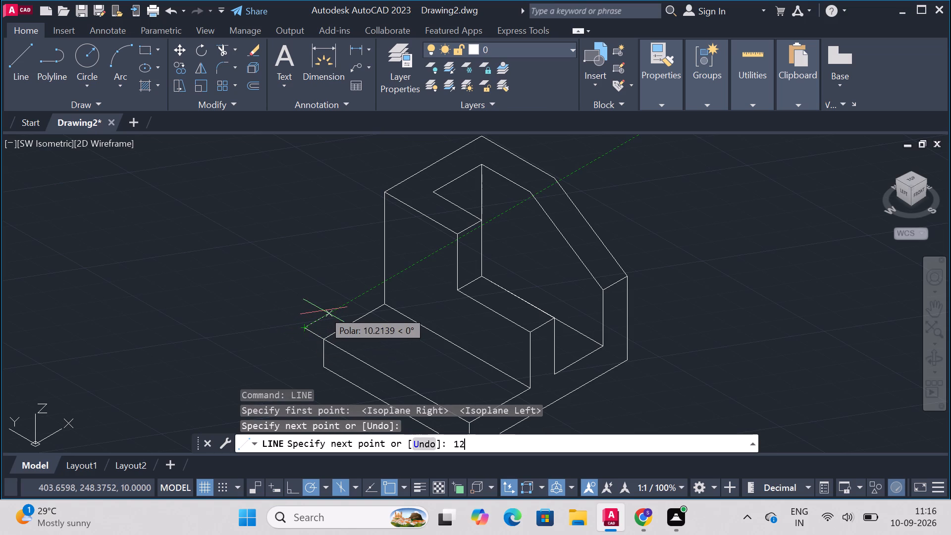
pyautogui.write('.5')
pyautogui.press('Return')
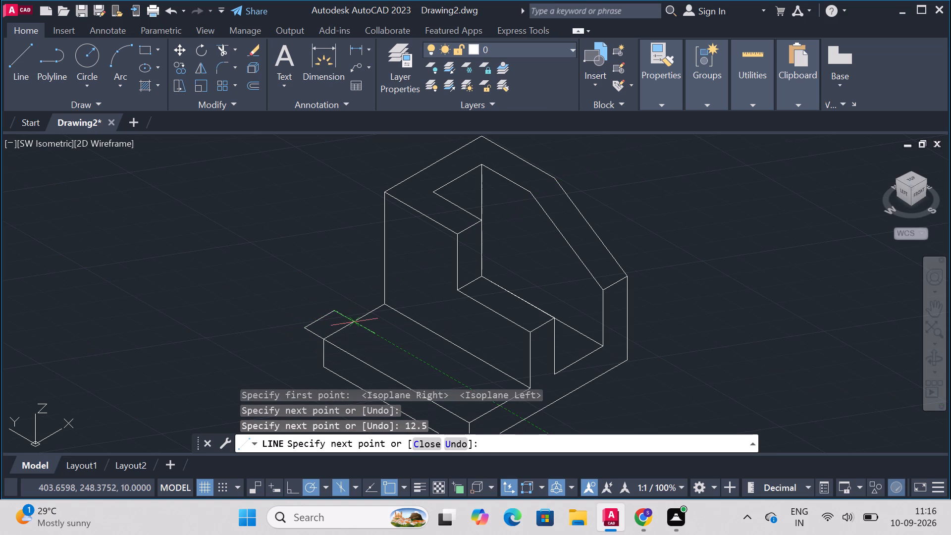
pyautogui.click(356, 319)
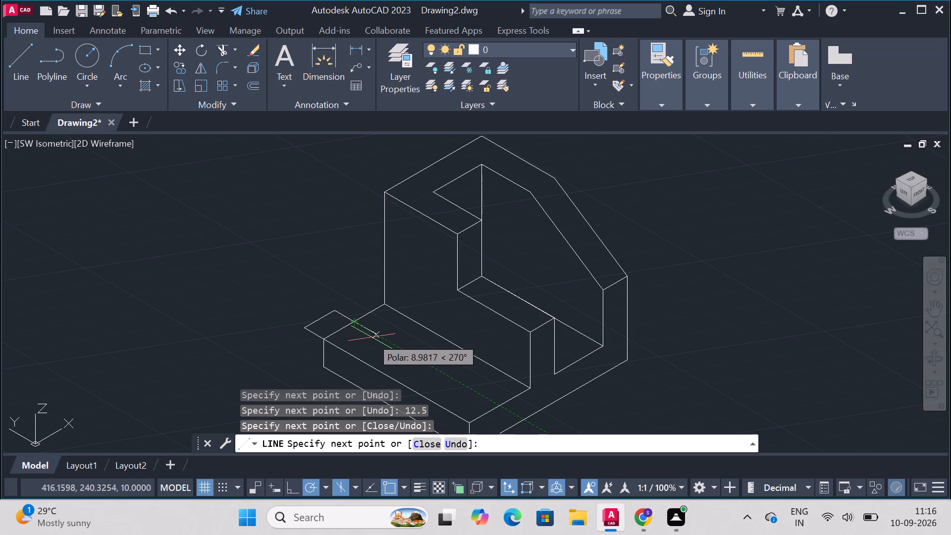
pyautogui.write('12.')
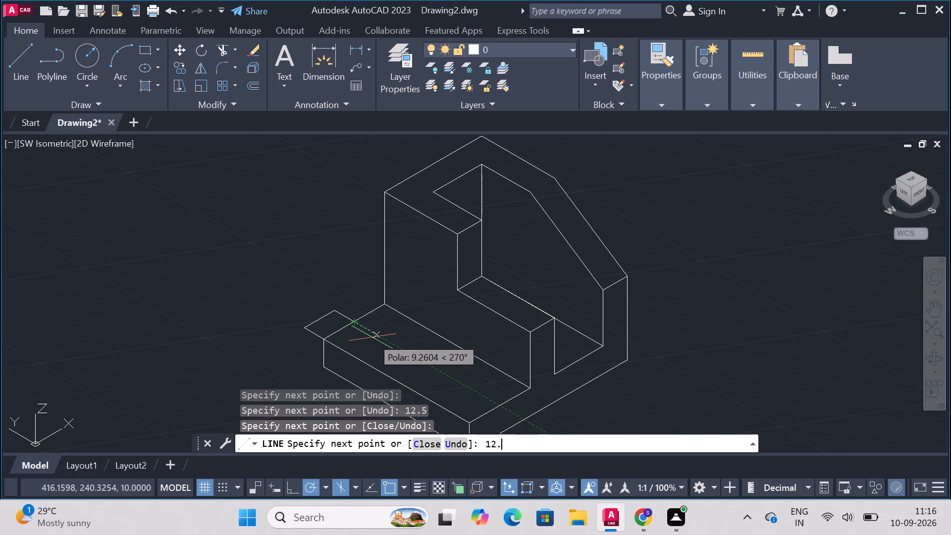
pyautogui.press('5')
pyautogui.press('Return')
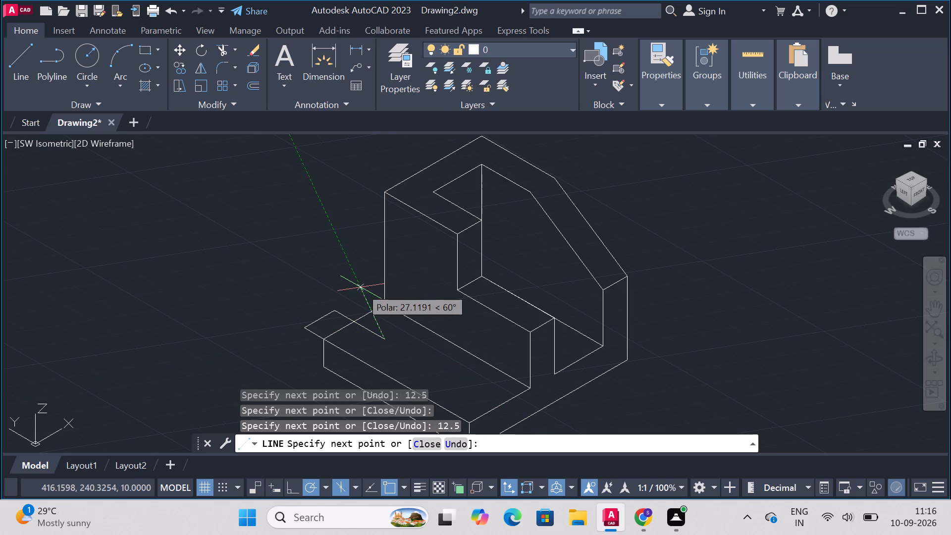
pyautogui.press('Escape')
# Erase the three guide segments outside the base step, keeping the 12.5-unit line from the short edge's midpoint.
pyautogui.click(313, 322)
pyautogui.press('Delete')
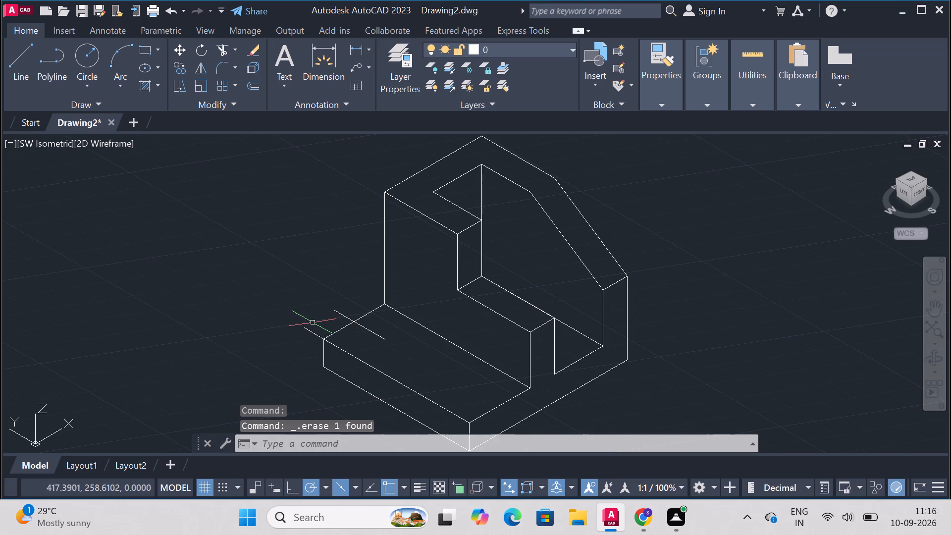
pyautogui.click(314, 334)
pyautogui.press('Delete')
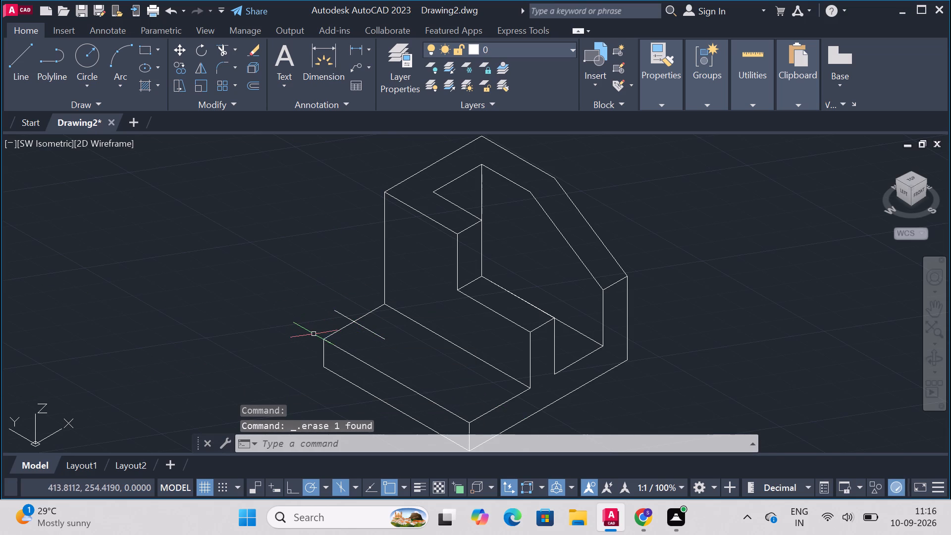
pyautogui.click(345, 315)
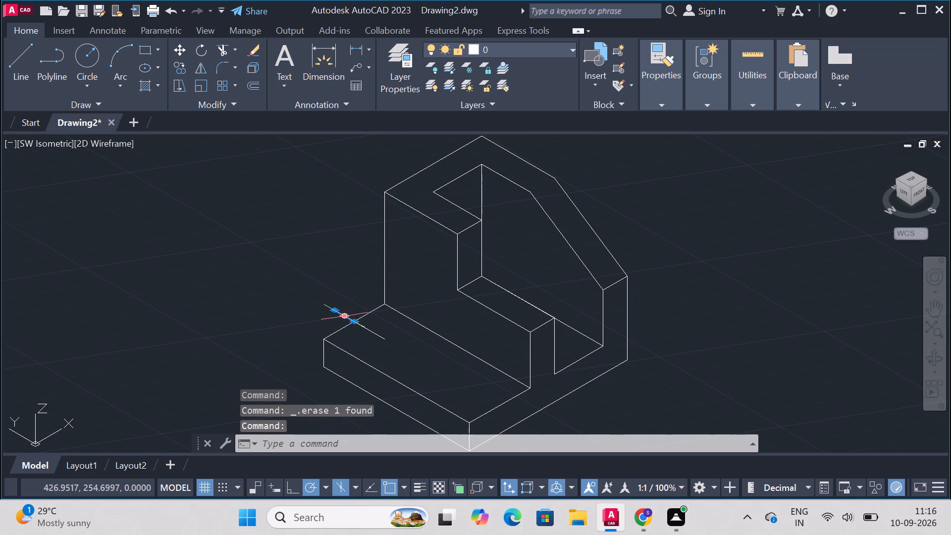
pyautogui.press('Delete')
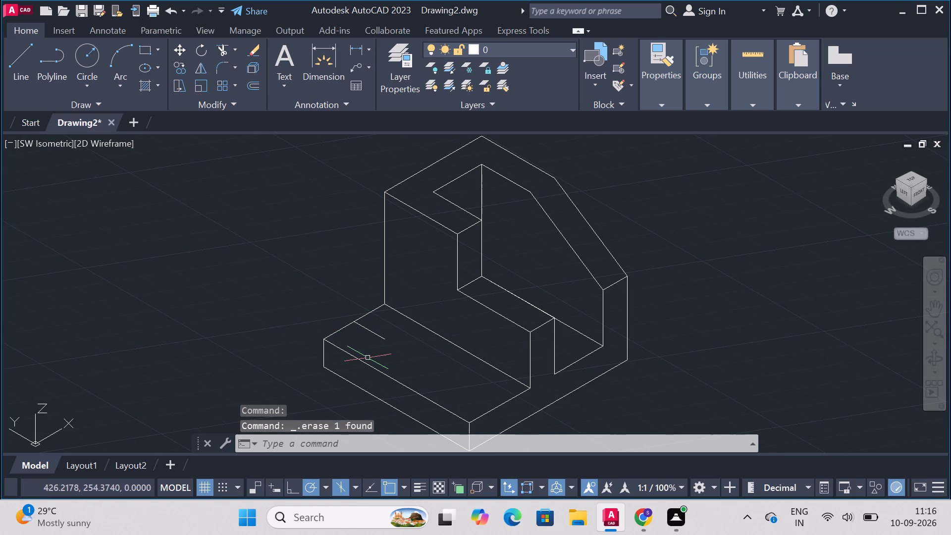
# Draw a 10-diameter isocircle on the base step's top face, centred on the inner end of the 12.5-unit guide line.
pyautogui.write('el')
pyautogui.press('Return')
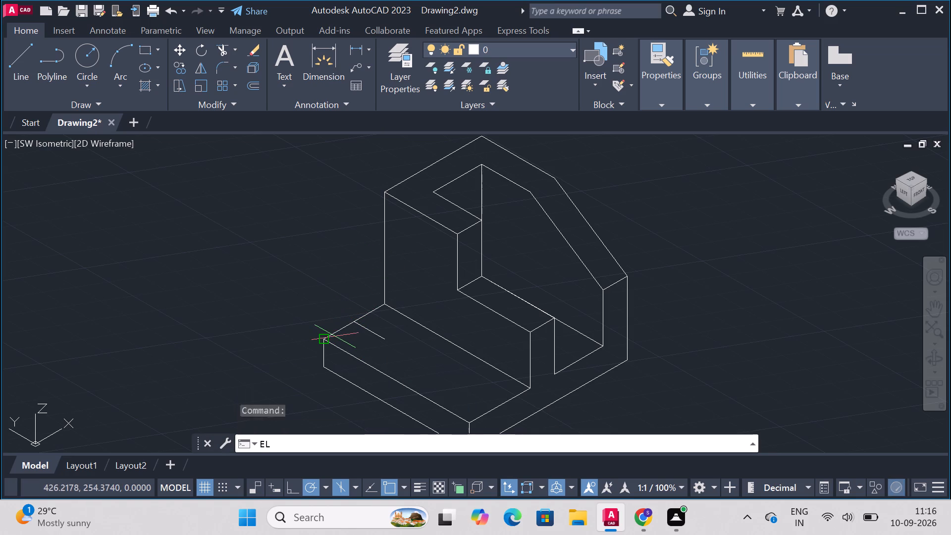
pyautogui.write('is')
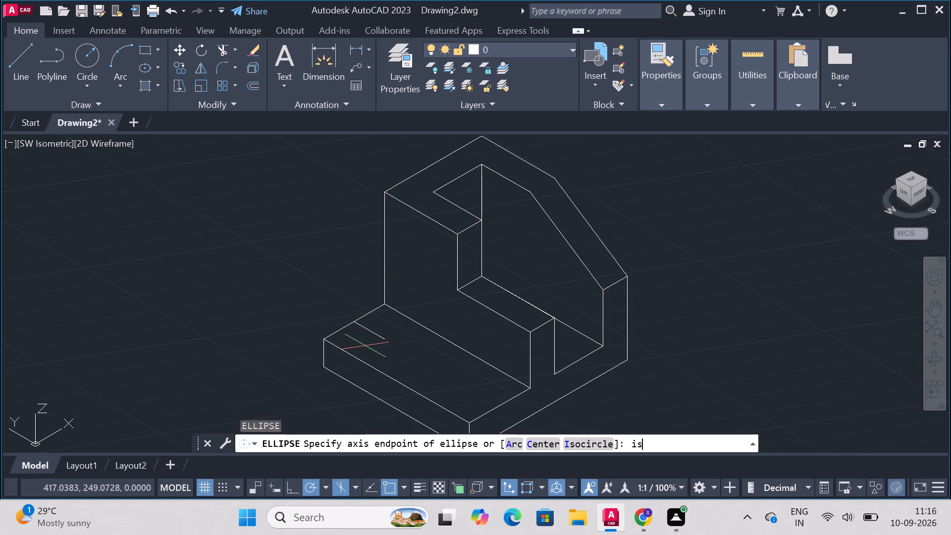
pyautogui.press('o')
pyautogui.press('Return')
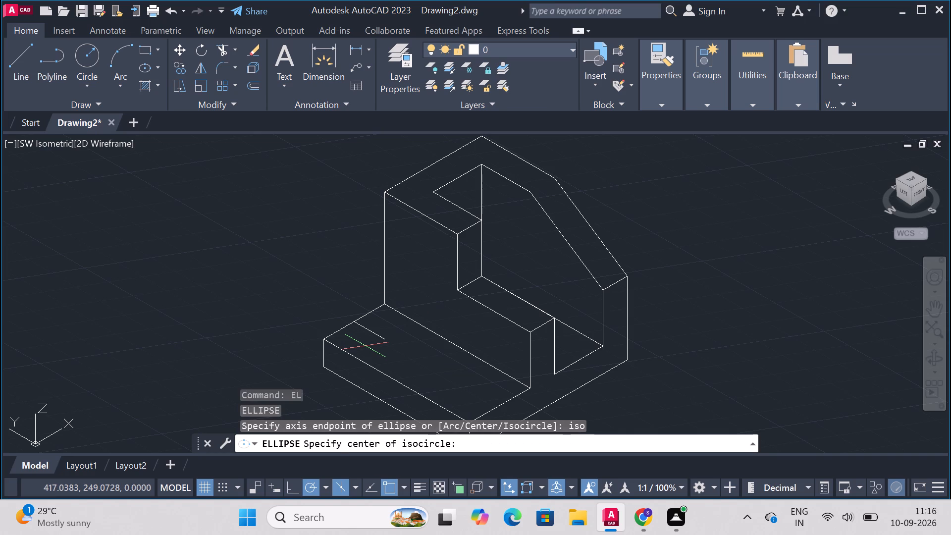
pyautogui.click(385, 340)
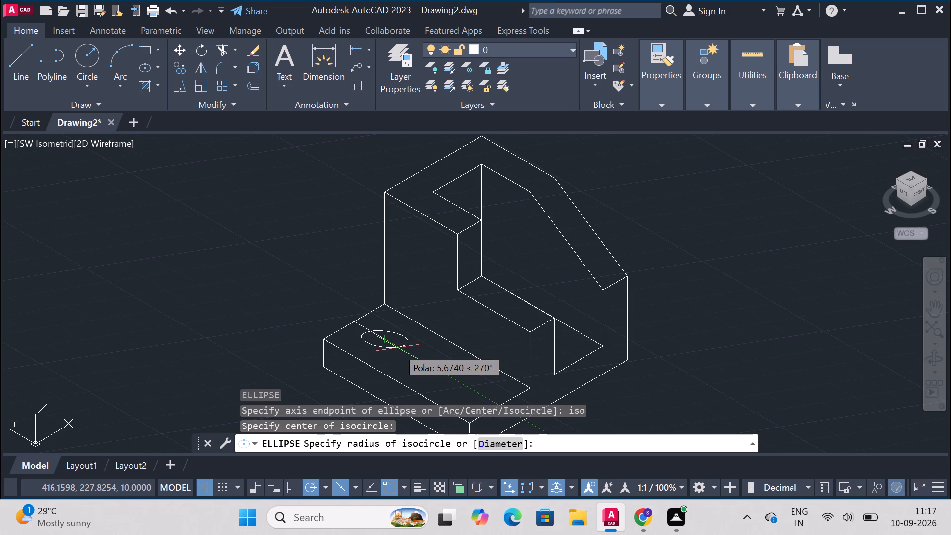
pyautogui.press('d')
pyautogui.press('Return')
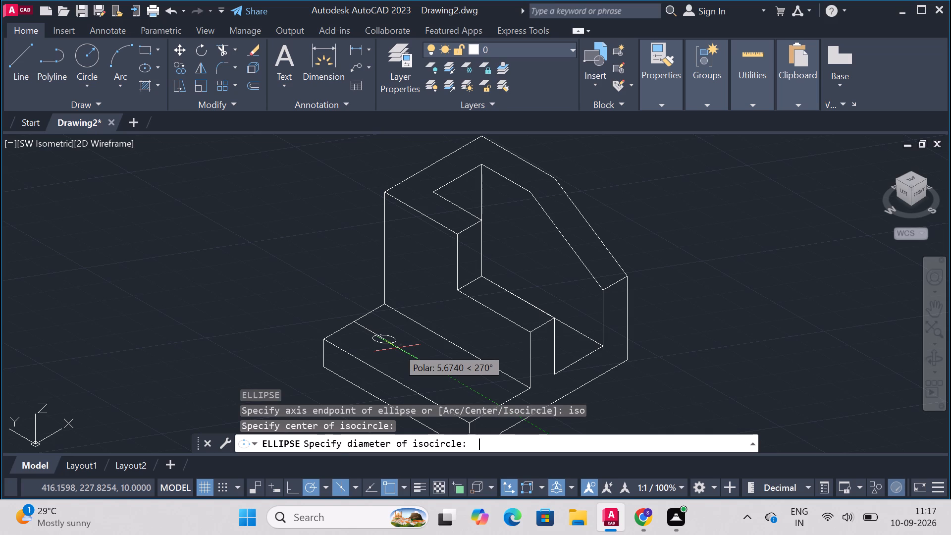
pyautogui.write('10')
pyautogui.press('Return')
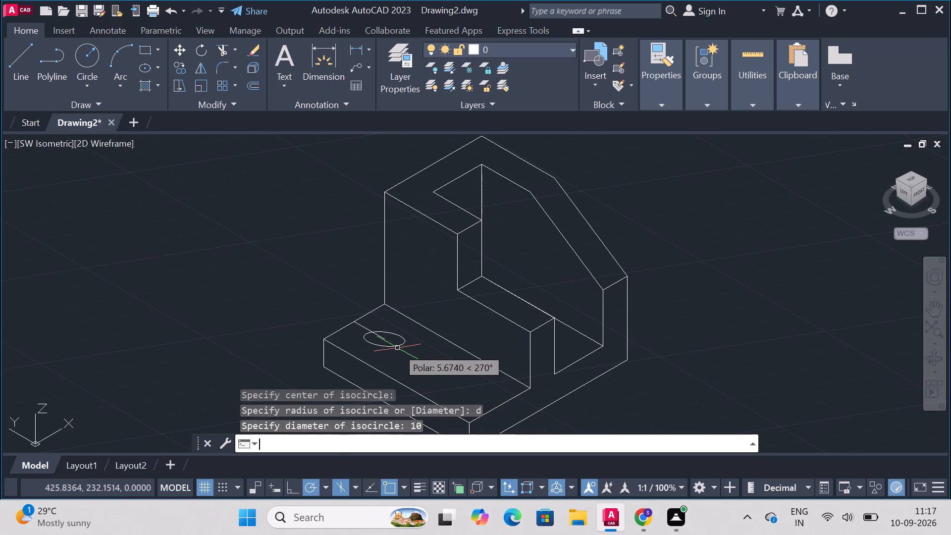
pyautogui.press('Escape')
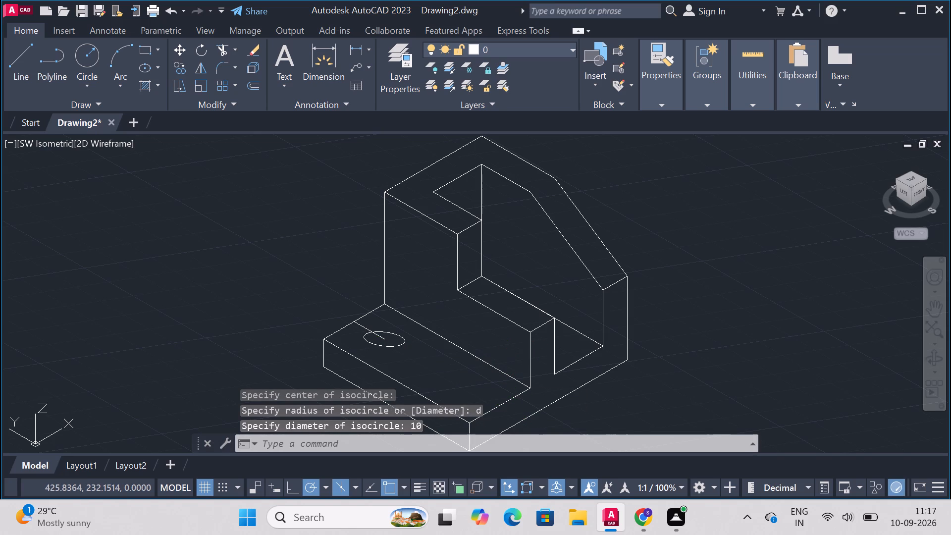
# Draw a 35-unit guide line from the isocircle's centre toward 270°, along the base step's top face.
pyautogui.write('line')
pyautogui.press('Return')
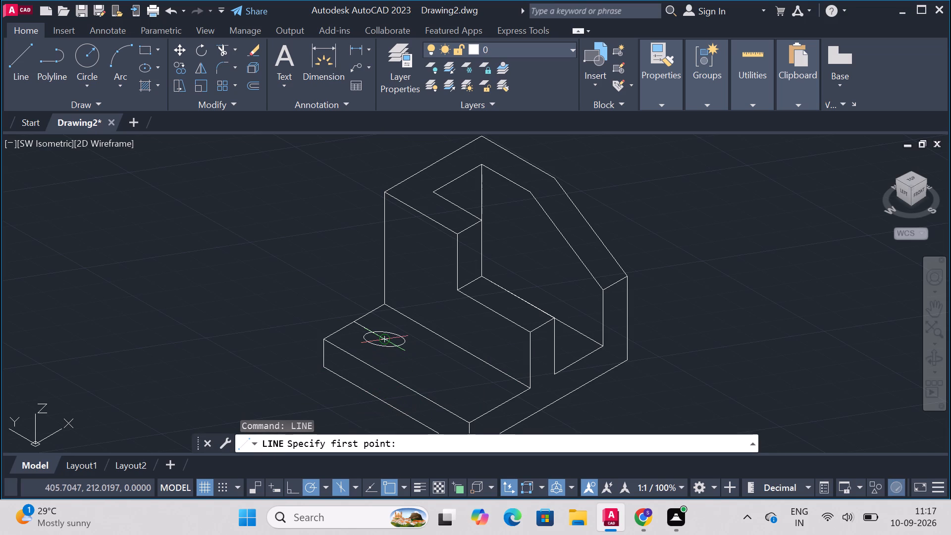
pyautogui.click(389, 343)
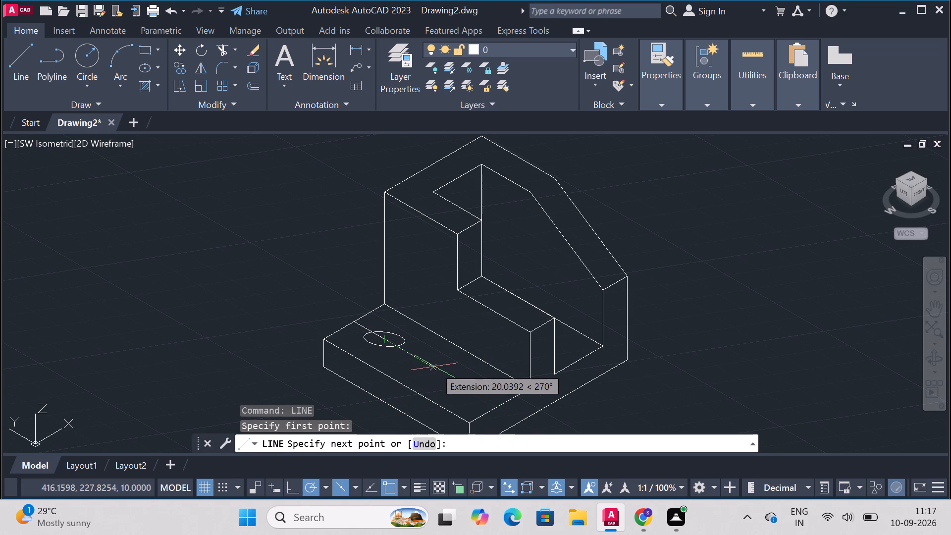
pyautogui.write('35')
pyautogui.press('Return')
pyautogui.press('Escape')
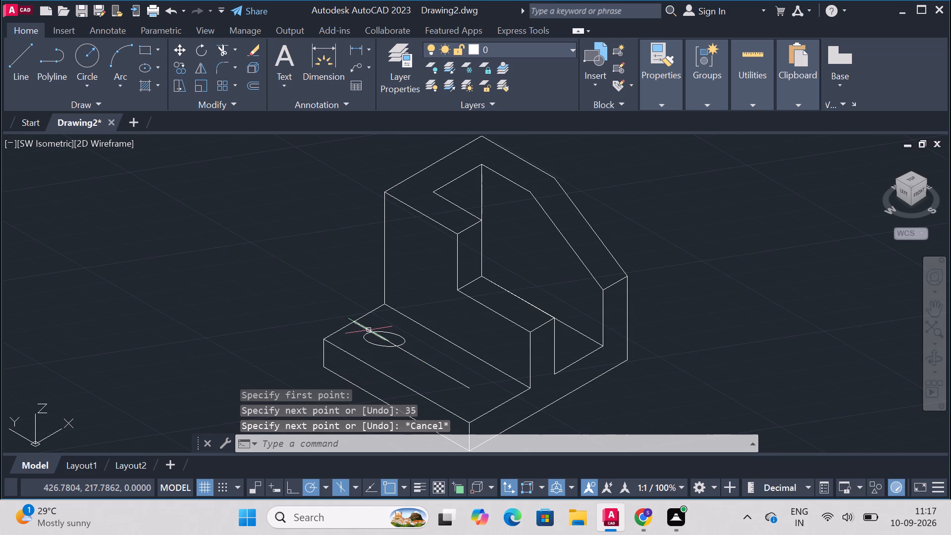
# Erase the 12.5-unit guide line between the short edge's midpoint and the isocircle's centre.
pyautogui.click(369, 329)
pyautogui.press('Delete')
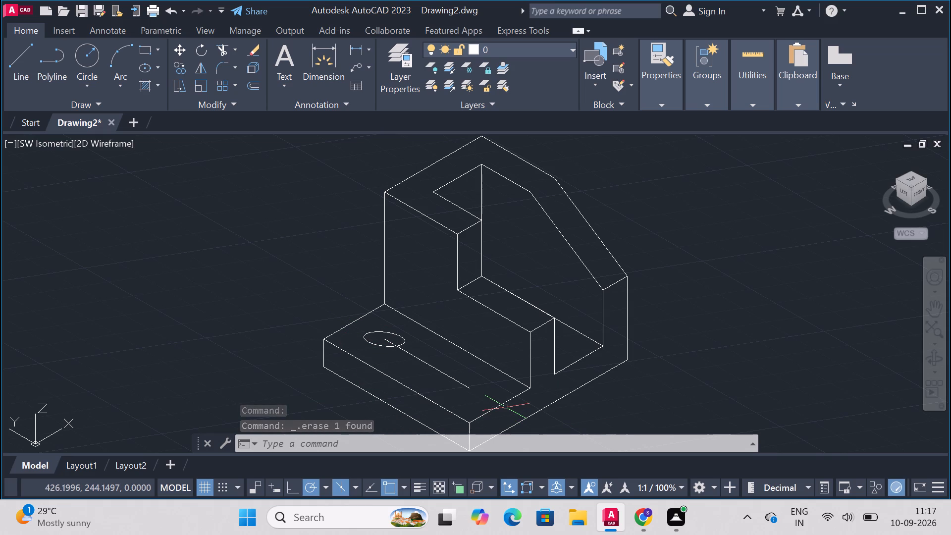
# Draw a second 10-diameter isocircle centred on the far end of the 35-unit guide line.
pyautogui.write('el')
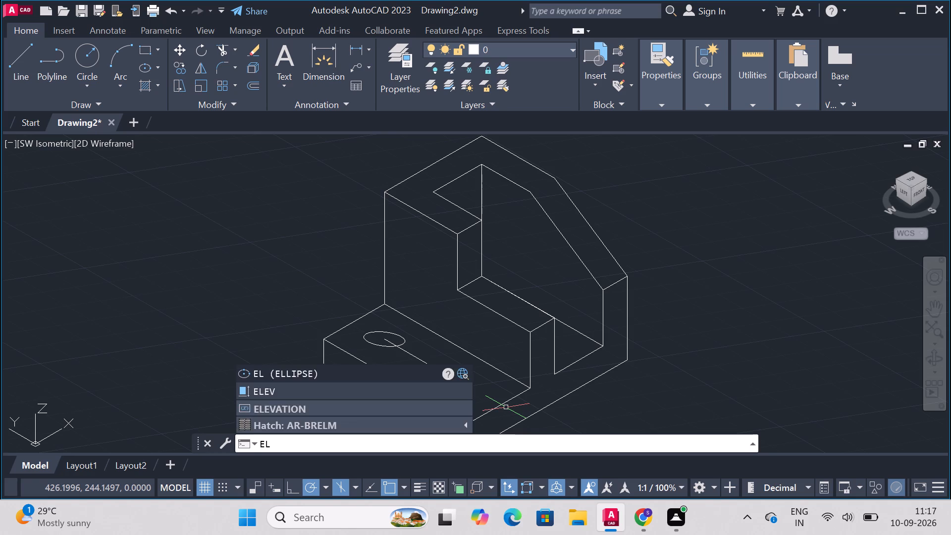
pyautogui.press('Return')
pyautogui.write('iso')
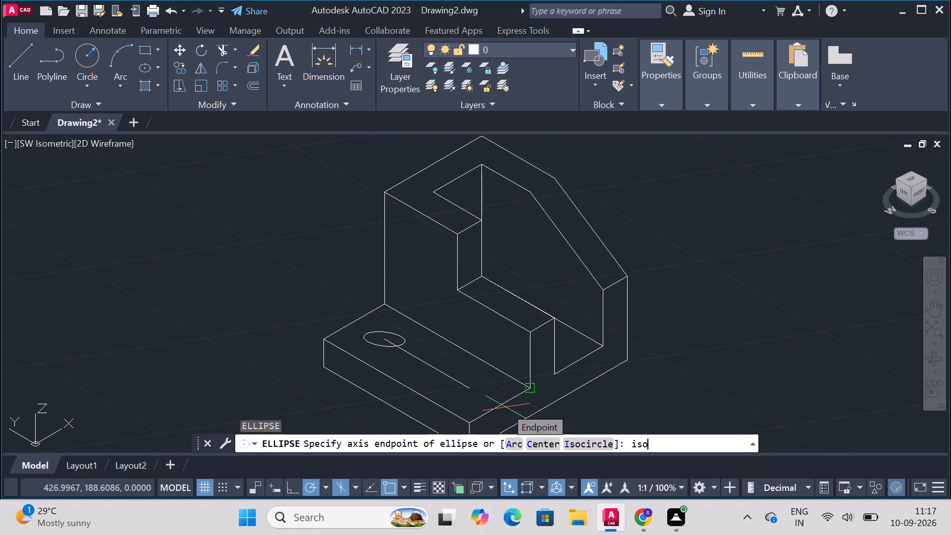
pyautogui.press('Return')
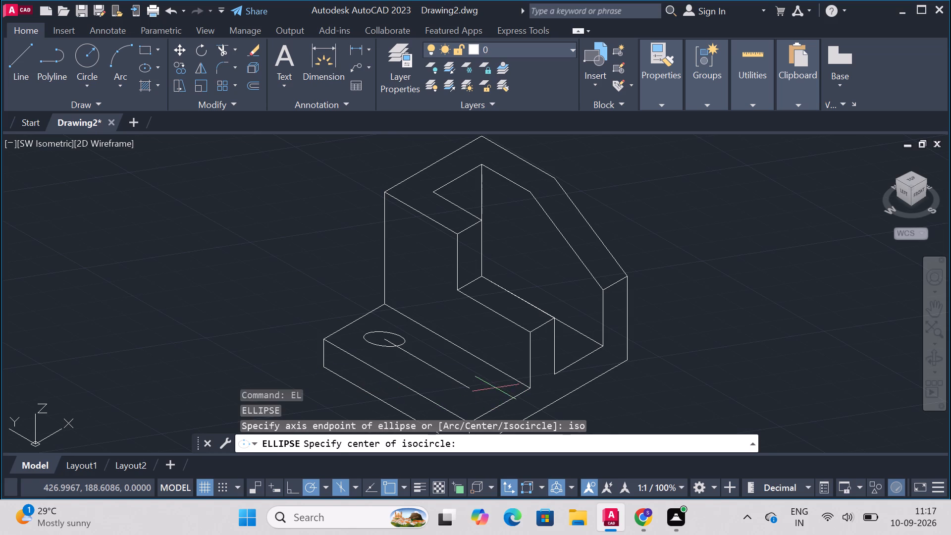
pyautogui.click(467, 389)
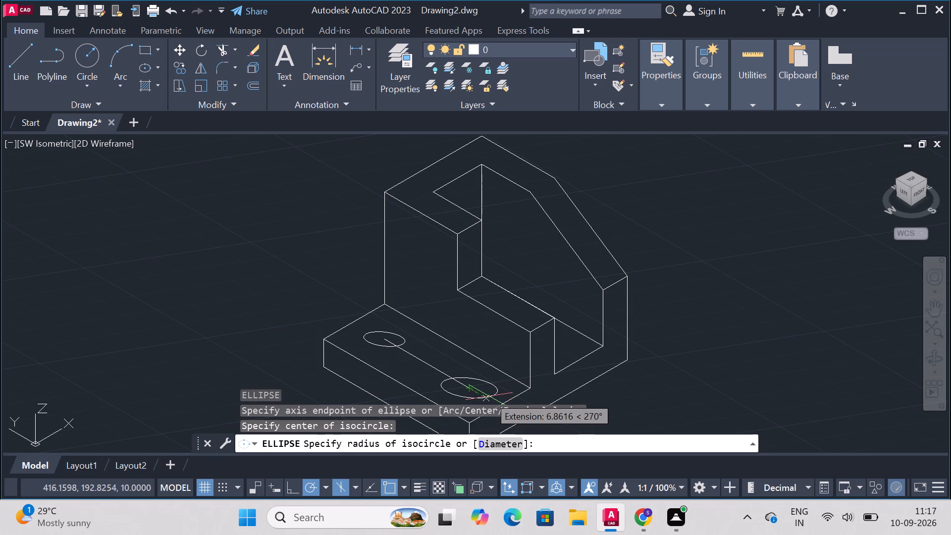
pyautogui.press('d')
pyautogui.press('Return')
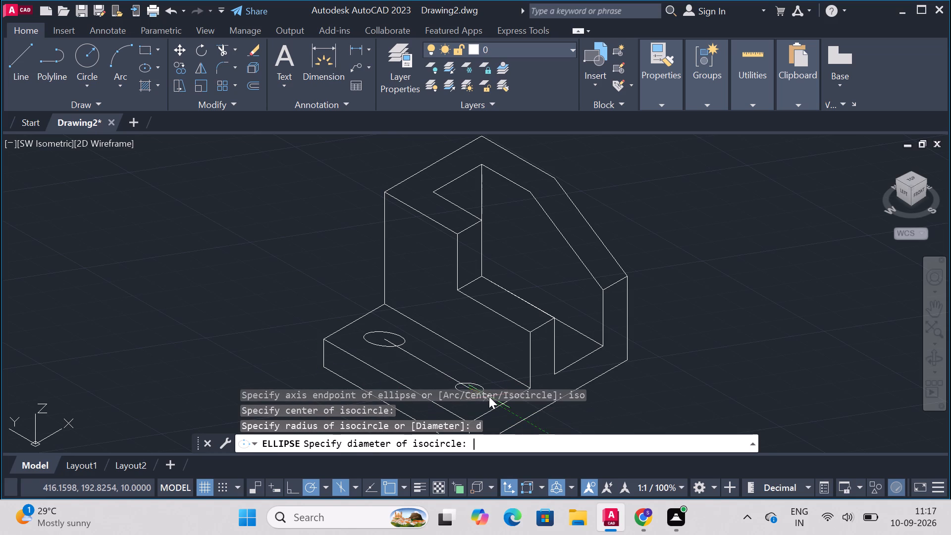
pyautogui.write('10')
pyautogui.press('Return')
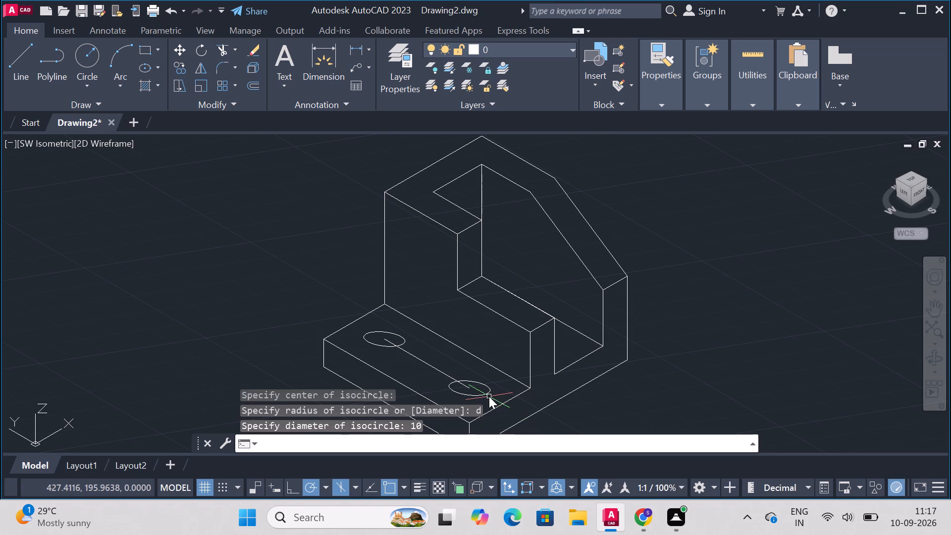
# Erase the 35-unit guide line joining the two isocircle centres.
pyautogui.click(422, 361)
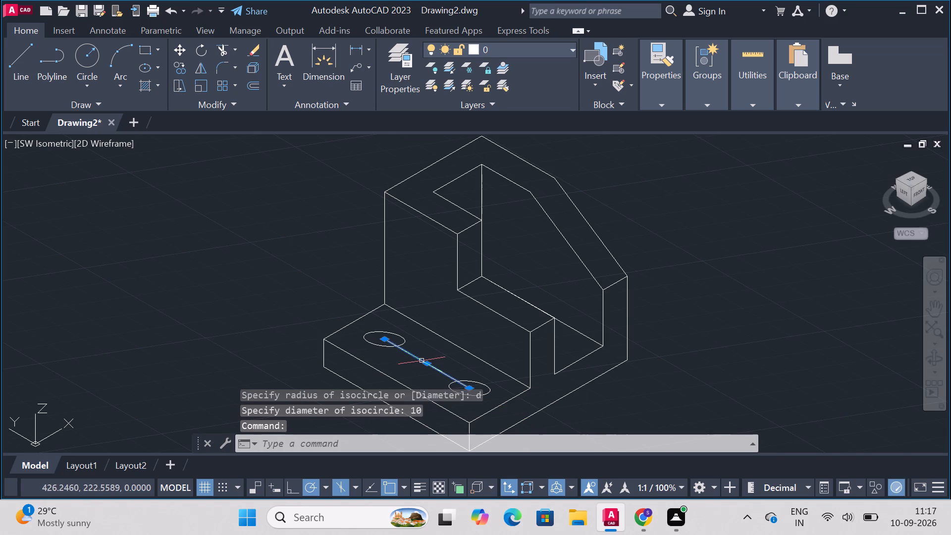
pyautogui.press('Delete')
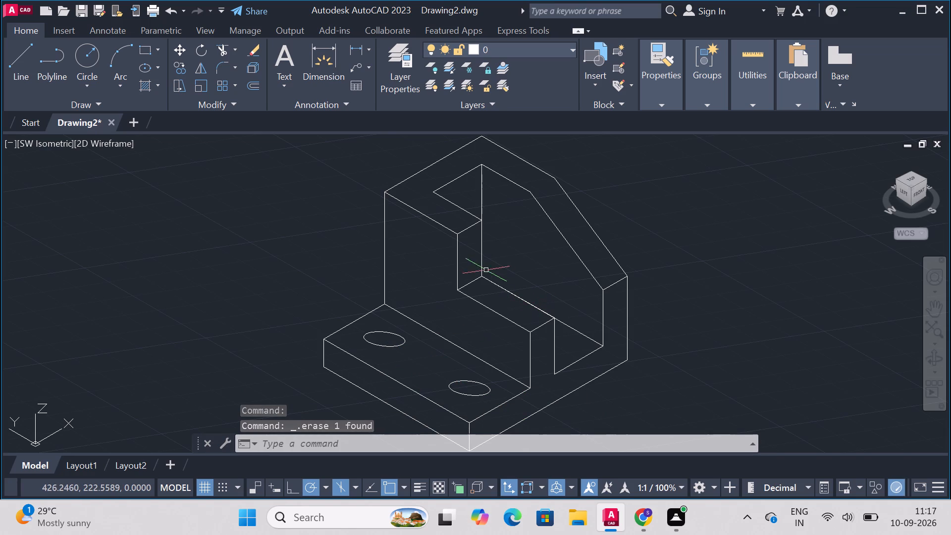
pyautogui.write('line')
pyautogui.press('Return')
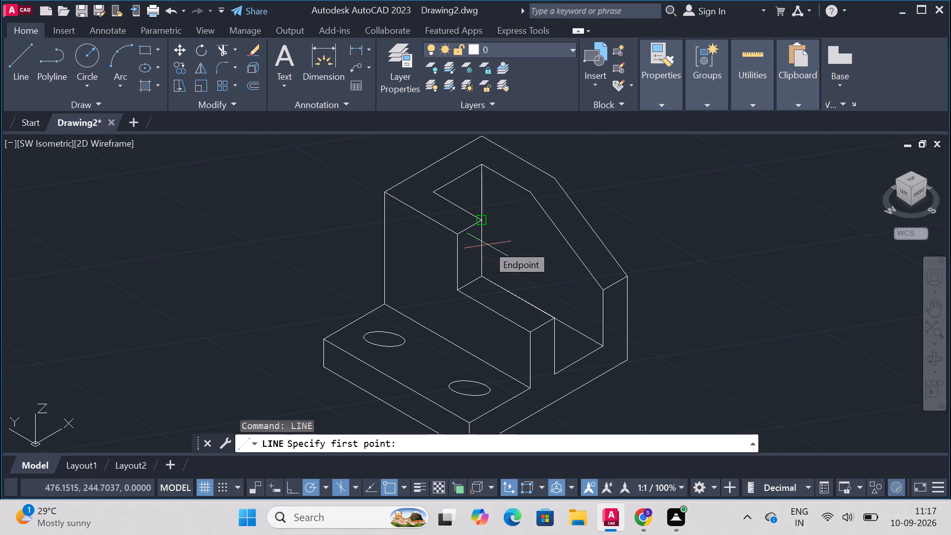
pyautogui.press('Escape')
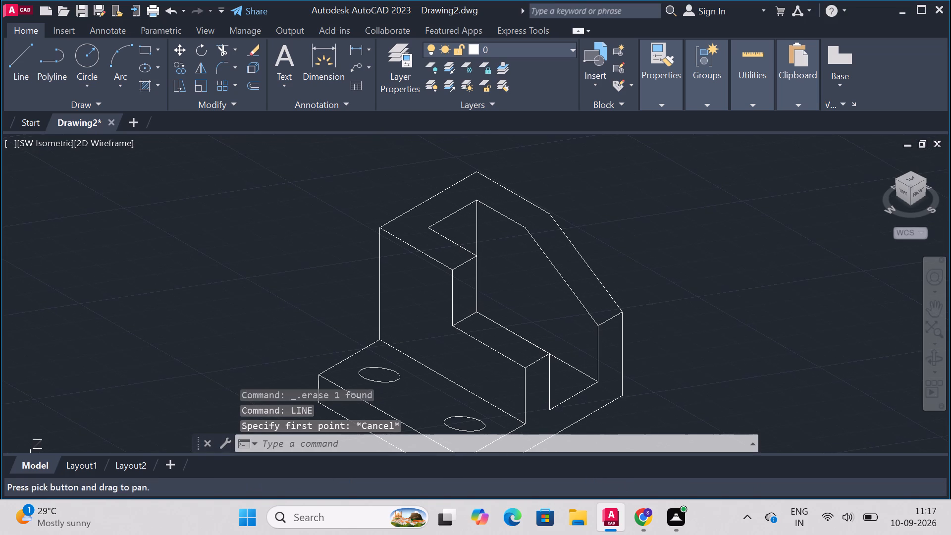
# Draw a 15-unit line toward 270° from the upper part of the pocket's rear vertical edge, and continue it vertically up to the pocket's top edge.
pyautogui.write('line')
pyautogui.press('Return')
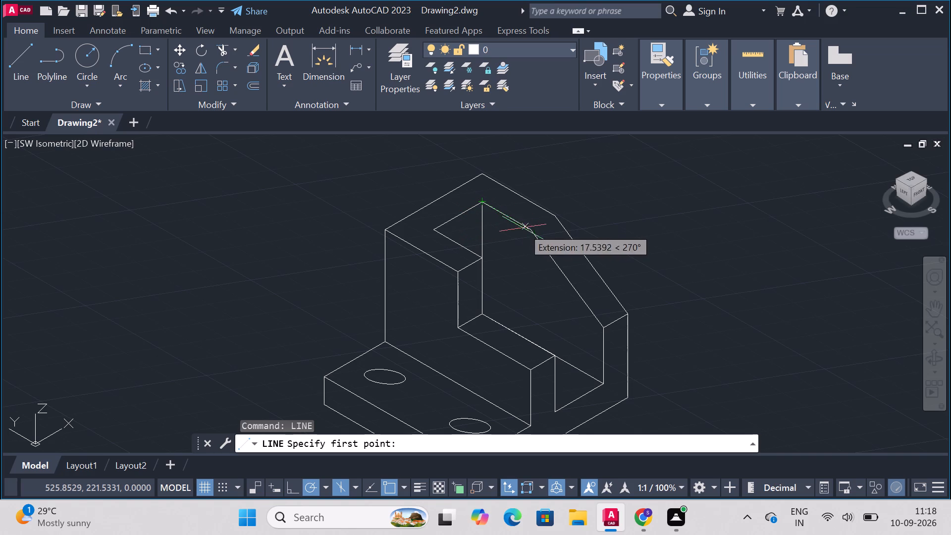
pyautogui.click(482, 226)
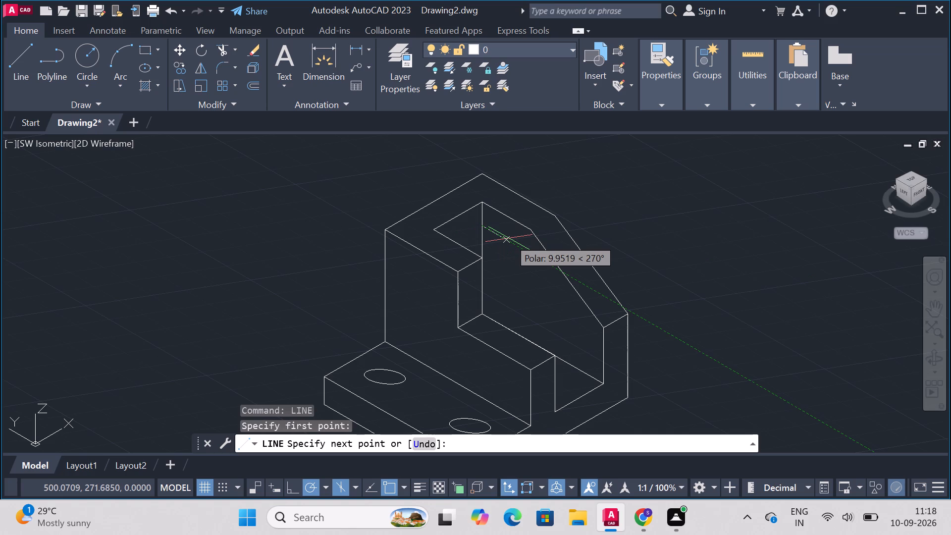
pyautogui.write('15')
pyautogui.press('Return')
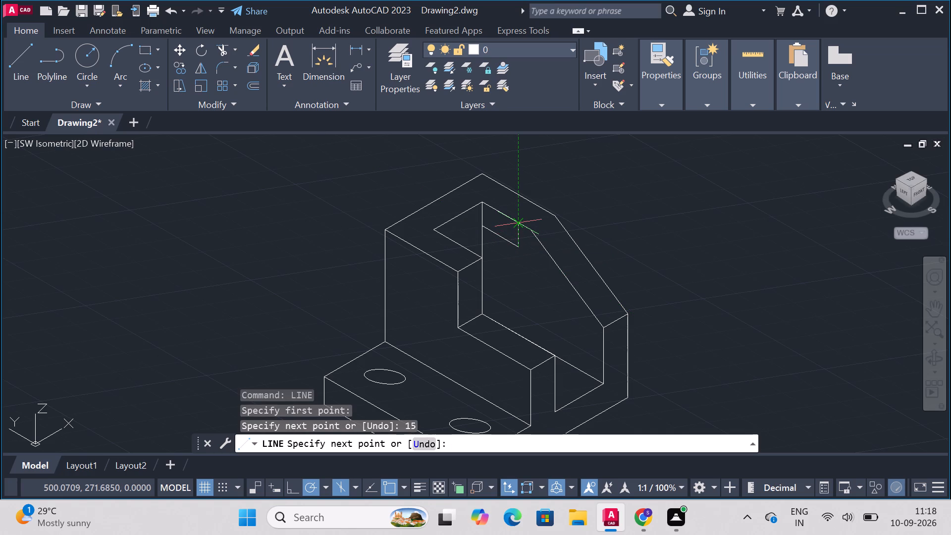
pyautogui.click(520, 226)
pyautogui.press('Escape')
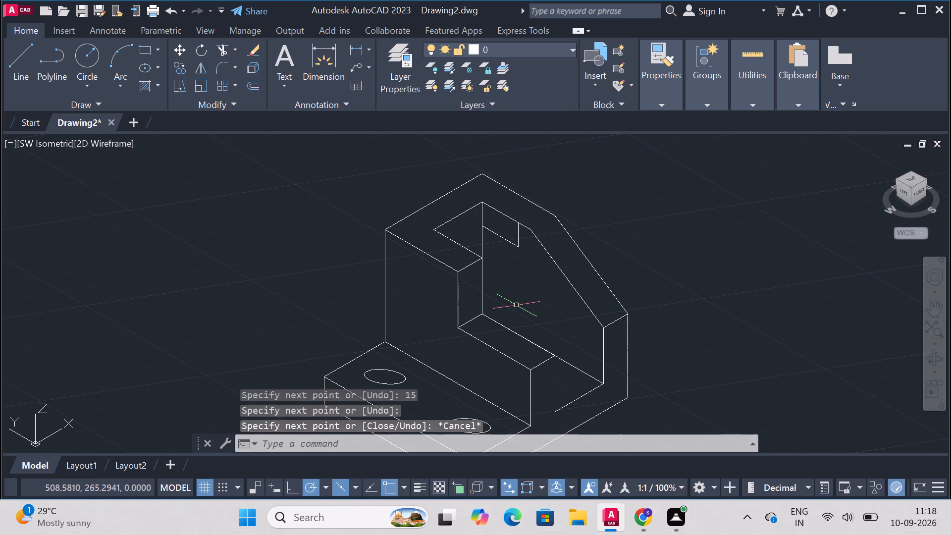
# Draw a line across the upper rim from the short vertical line's top end to the part's outer top edge.
pyautogui.write('line')
pyautogui.press('Return')
pyautogui.click(518, 222)
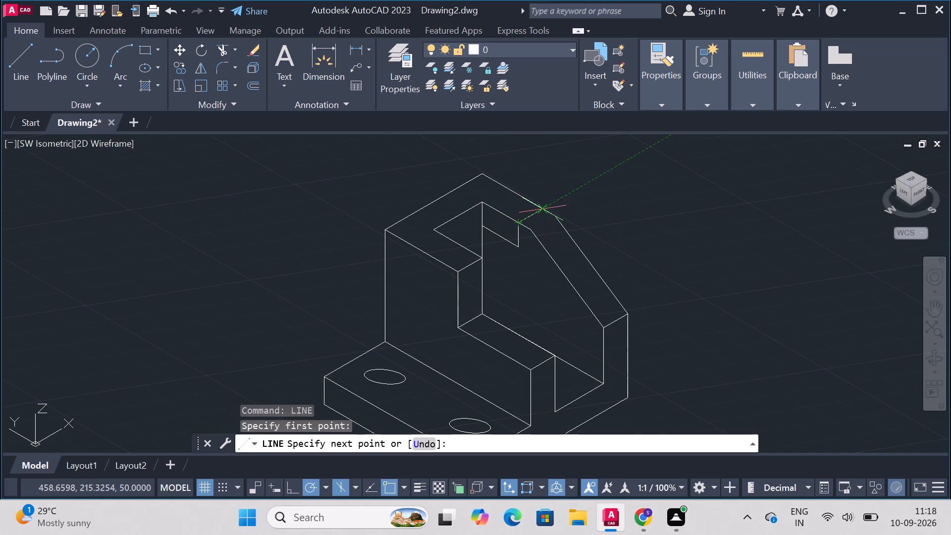
pyautogui.click(538, 209)
pyautogui.press('Escape')
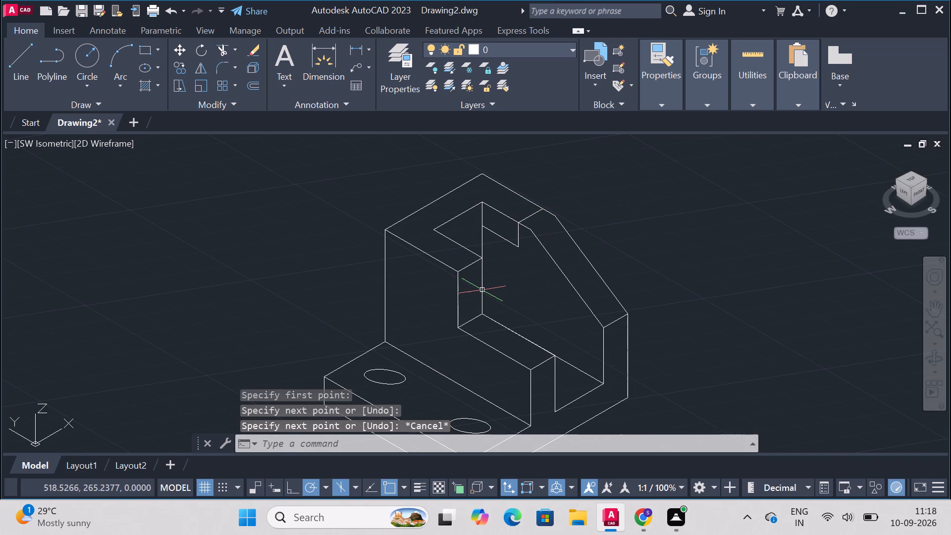
# Trim away the 15-unit line inside the pocket, keeping the short vertical line at its end.
pyautogui.write('tr')
pyautogui.write('im')
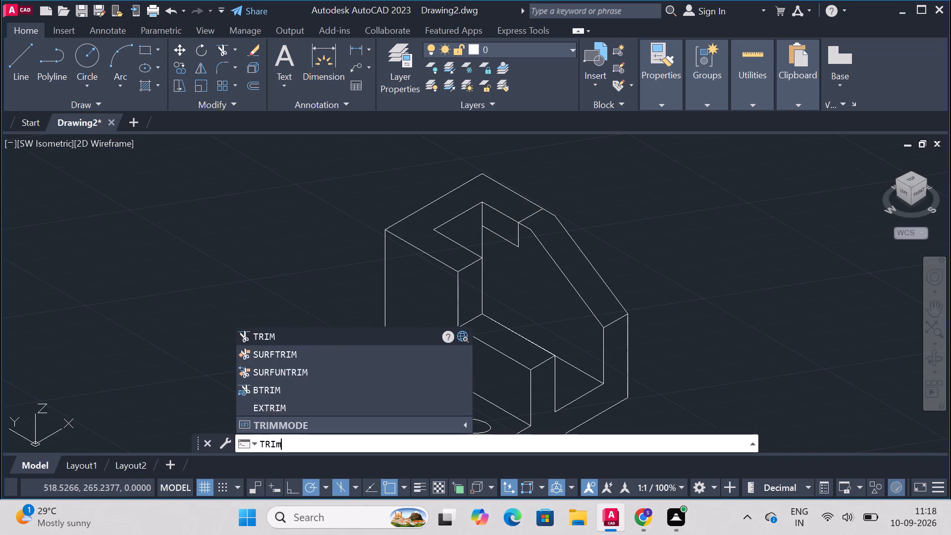
pyautogui.press('Return')
pyautogui.click(502, 242)
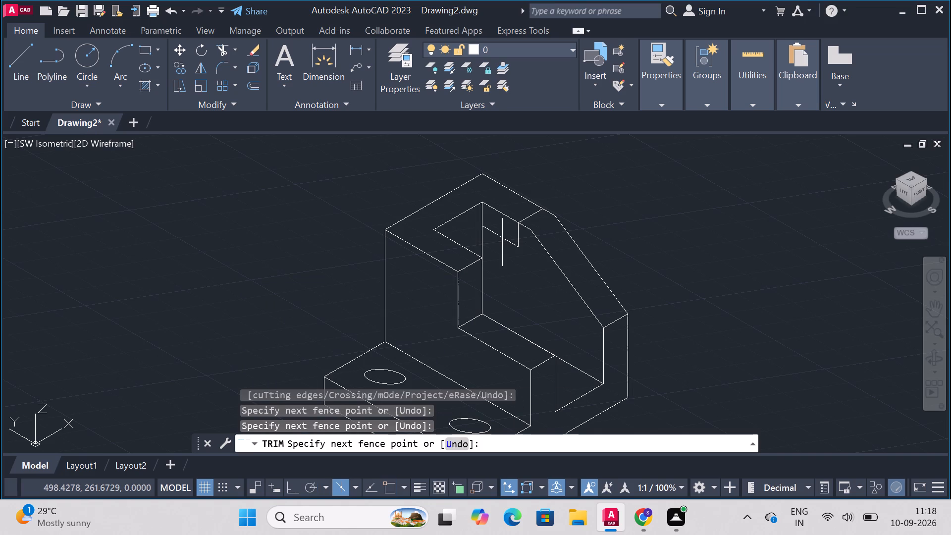
pyautogui.moveTo(502, 242); pyautogui.dragTo(505, 237)
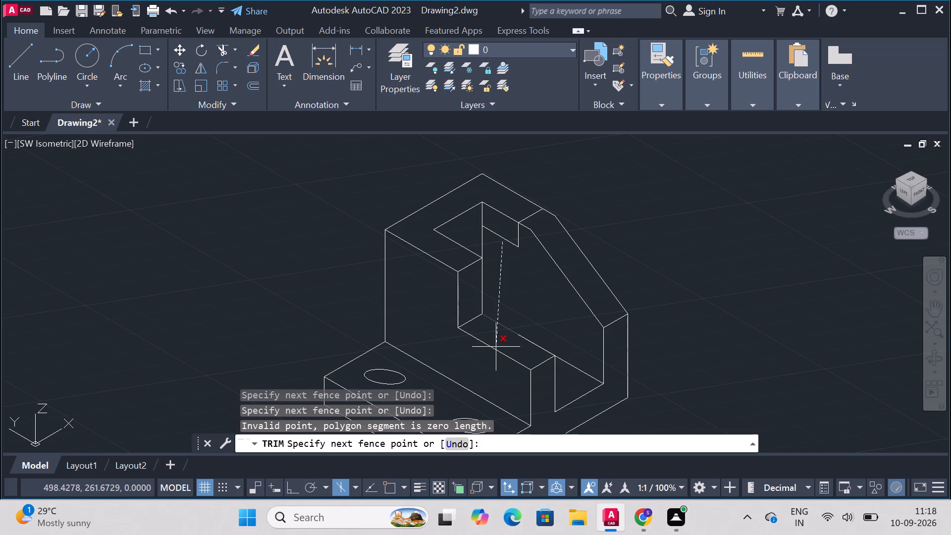
pyautogui.click(503, 232)
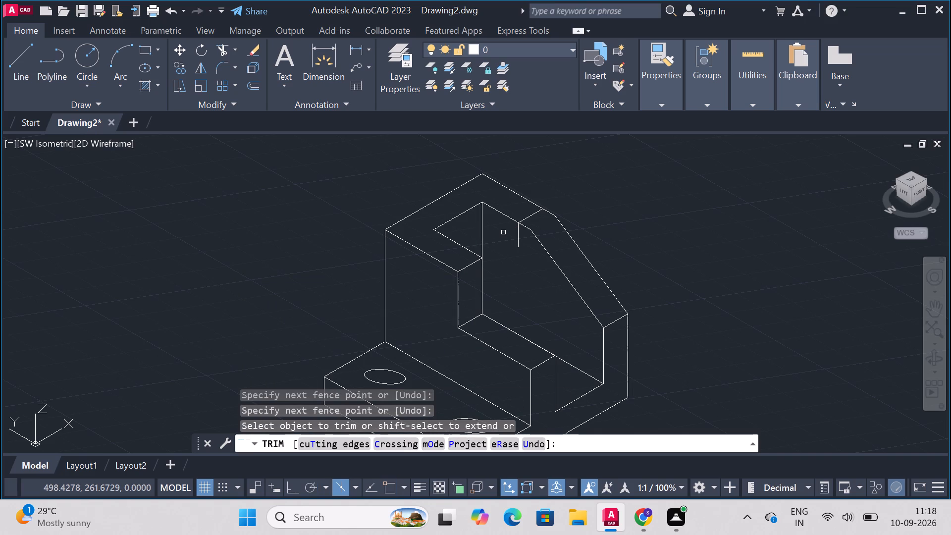
pyautogui.press('Escape')
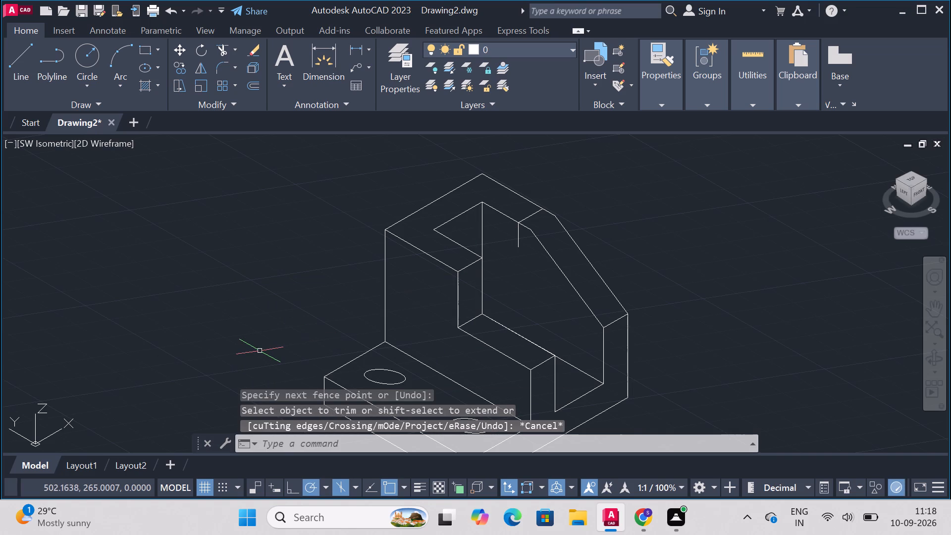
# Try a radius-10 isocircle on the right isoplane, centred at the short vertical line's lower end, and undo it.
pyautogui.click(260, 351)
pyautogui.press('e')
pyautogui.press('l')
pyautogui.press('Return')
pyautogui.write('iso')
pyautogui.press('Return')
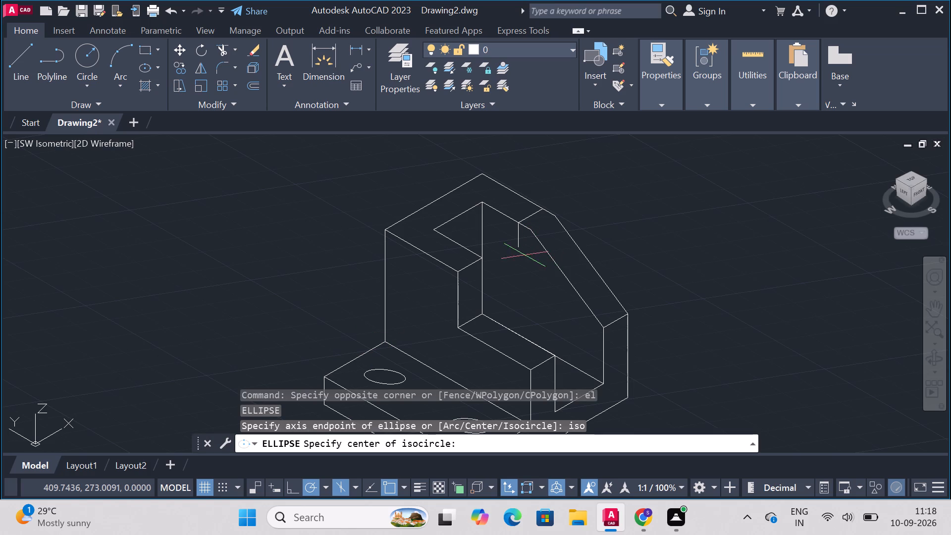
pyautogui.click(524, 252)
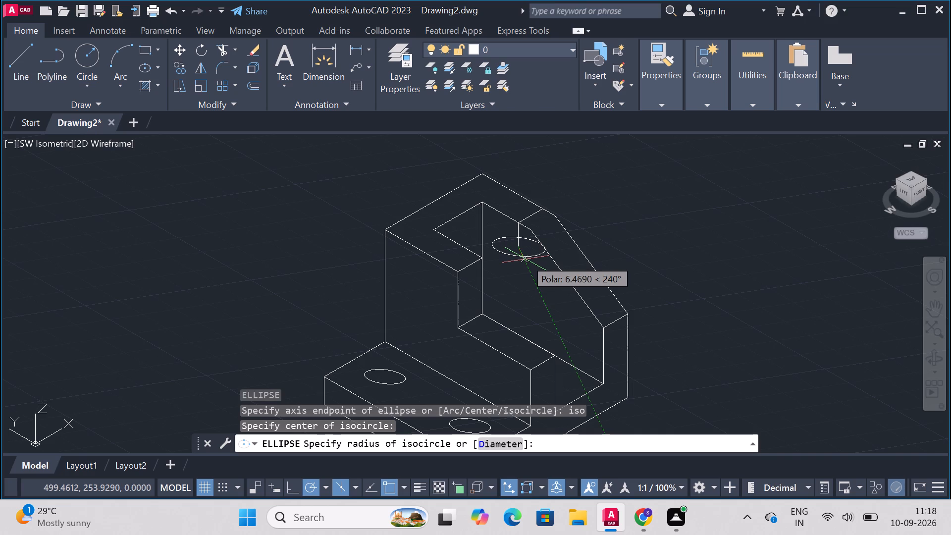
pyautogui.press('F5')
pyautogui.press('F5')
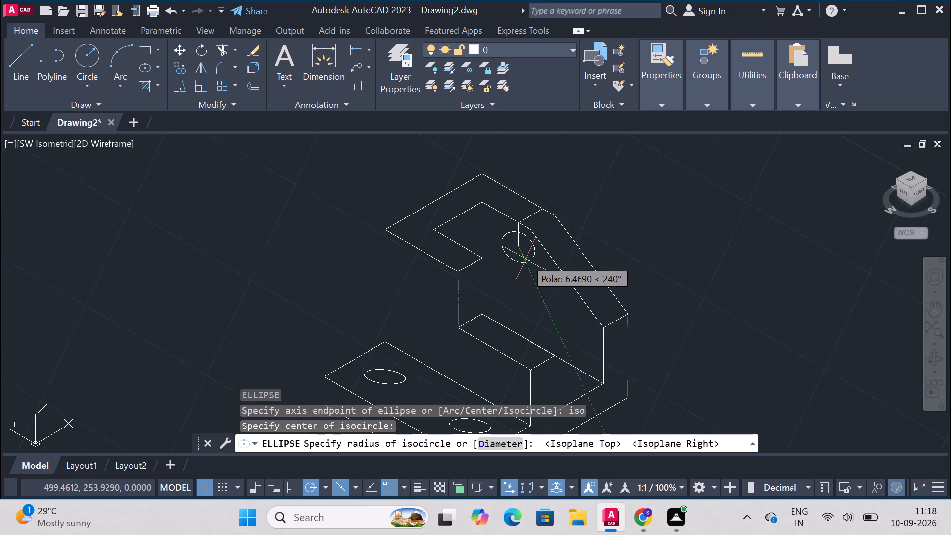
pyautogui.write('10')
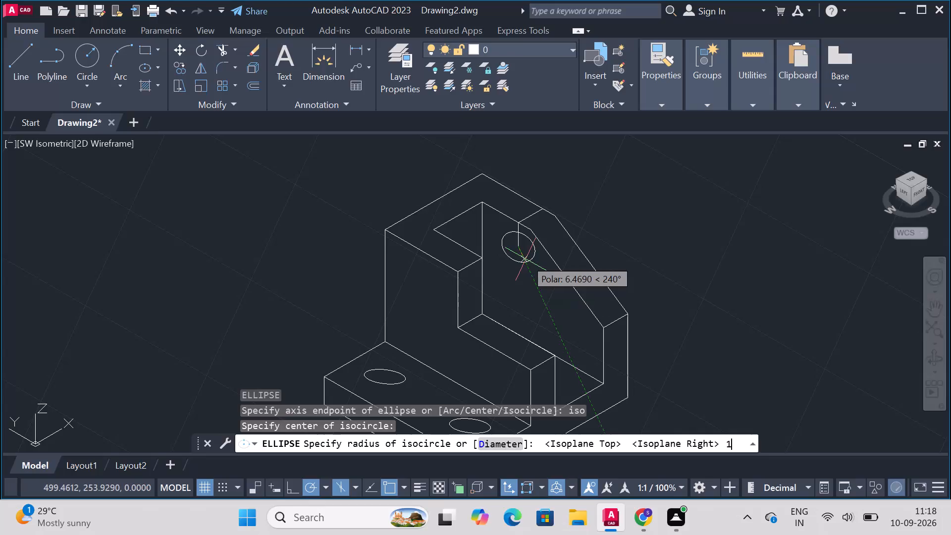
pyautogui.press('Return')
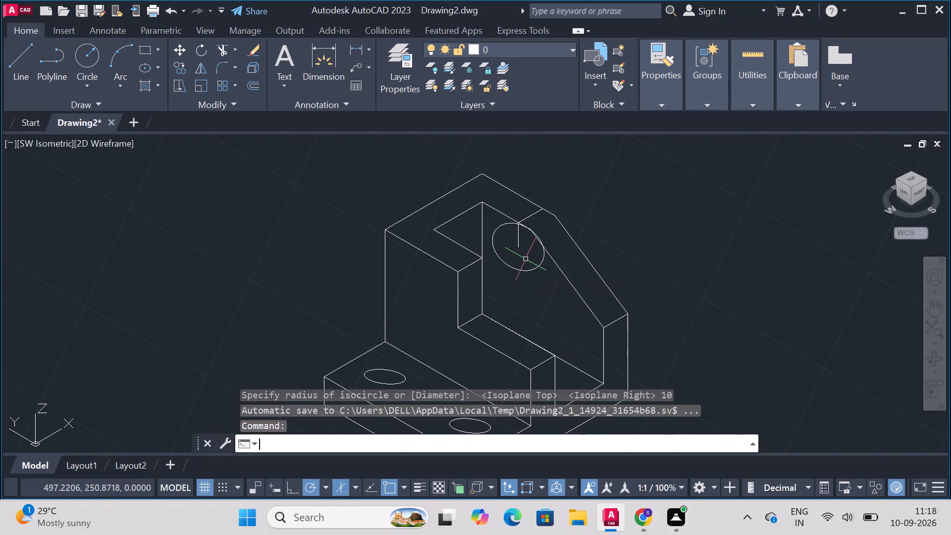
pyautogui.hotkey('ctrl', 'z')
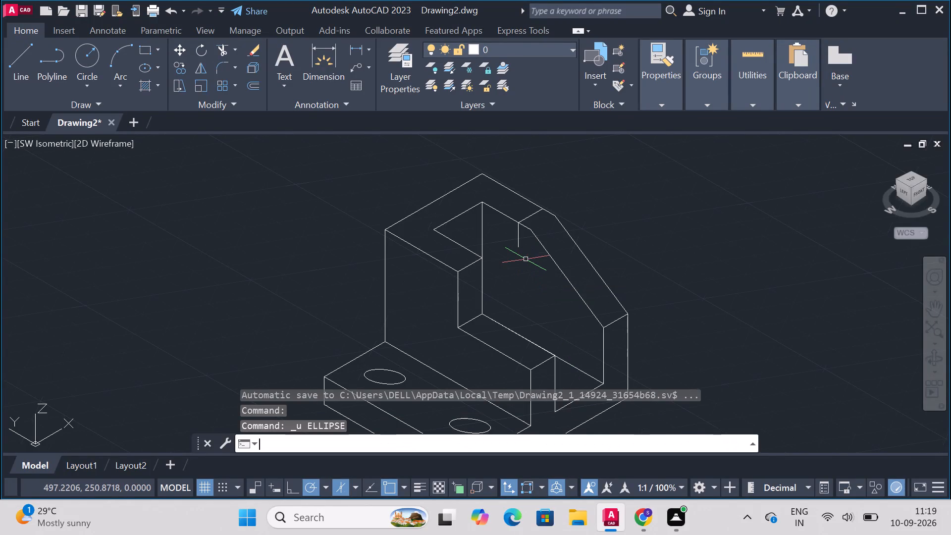
# Erase the short vertical line hanging from the pocket's top edge.
pyautogui.click(518, 242)
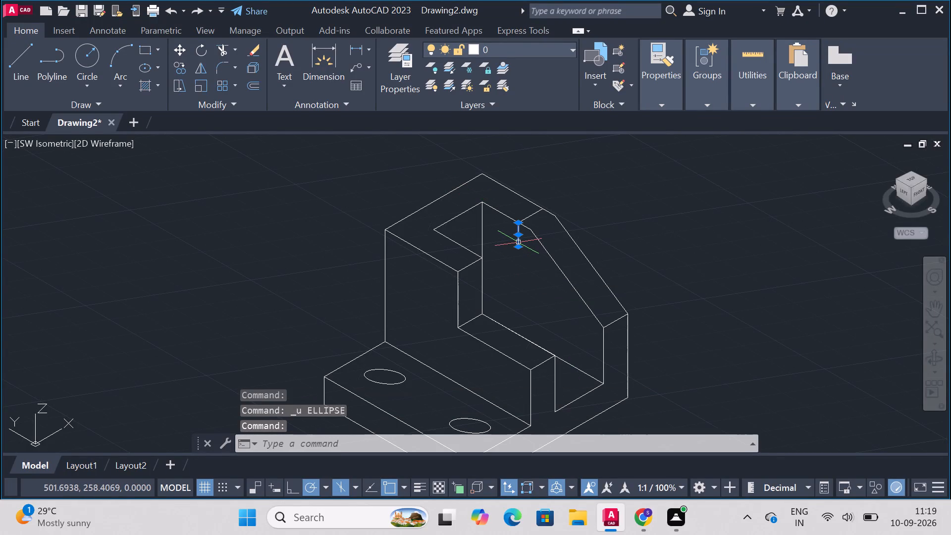
pyautogui.press('Delete')
# Draw a 20-unit guide line straight down along Z from the inner end of the short line across the upper rim.
pyautogui.write('line')
pyautogui.press('Return')
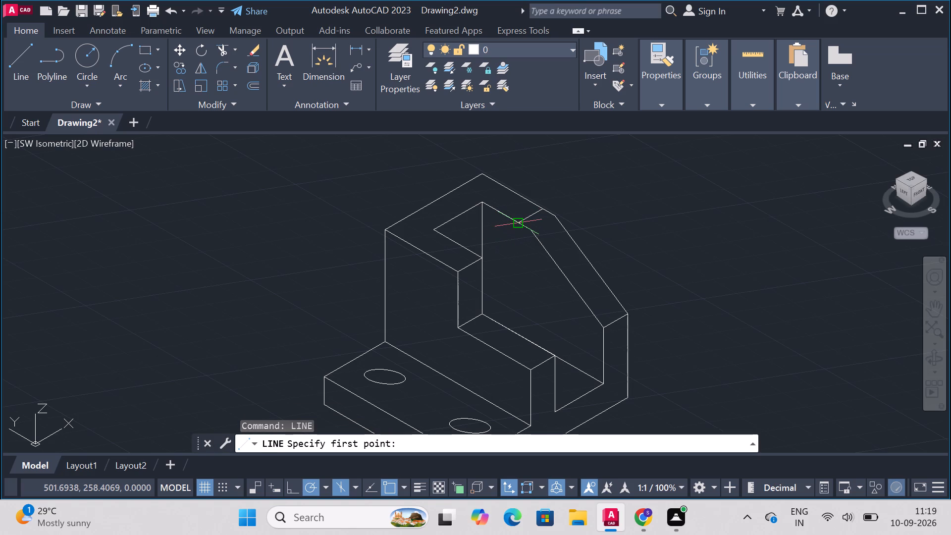
pyautogui.click(516, 223)
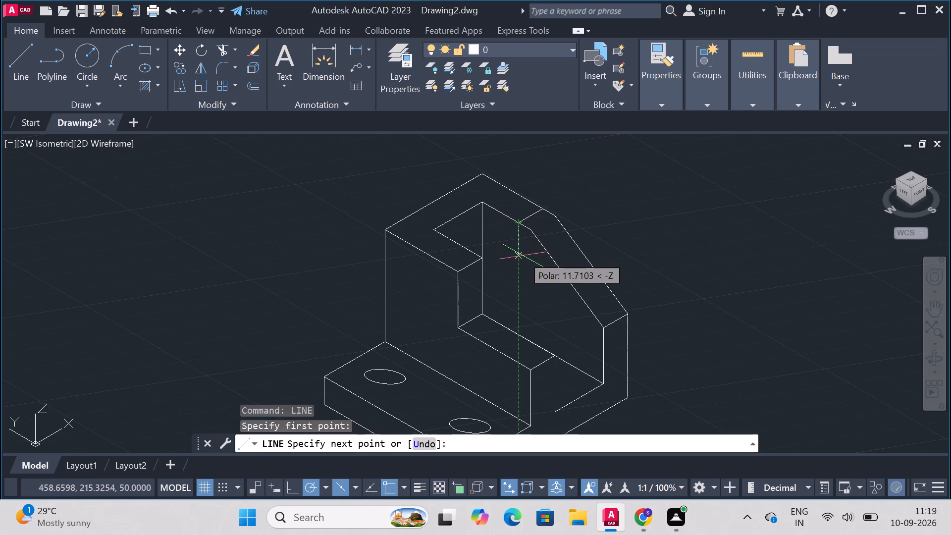
pyautogui.write('20')
pyautogui.press('Return')
pyautogui.press('Escape')
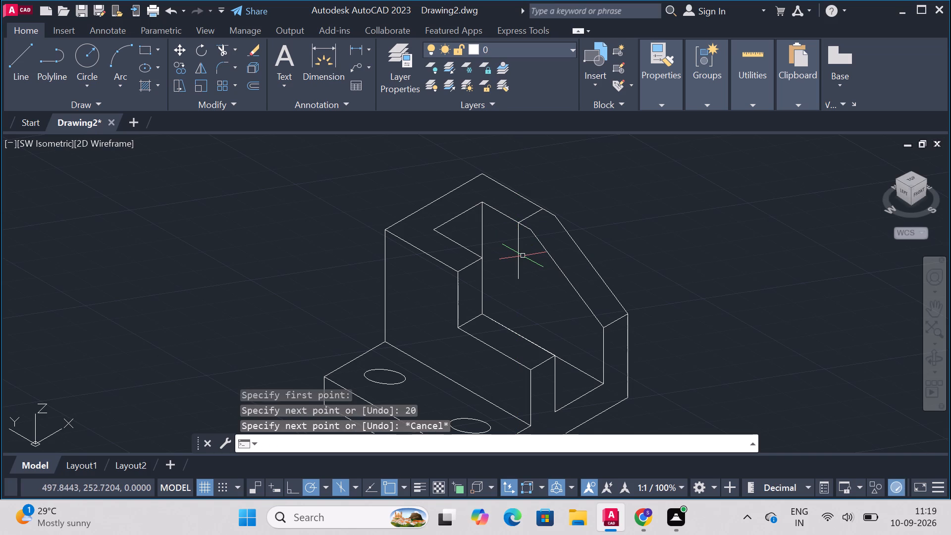
pyautogui.press('Escape')
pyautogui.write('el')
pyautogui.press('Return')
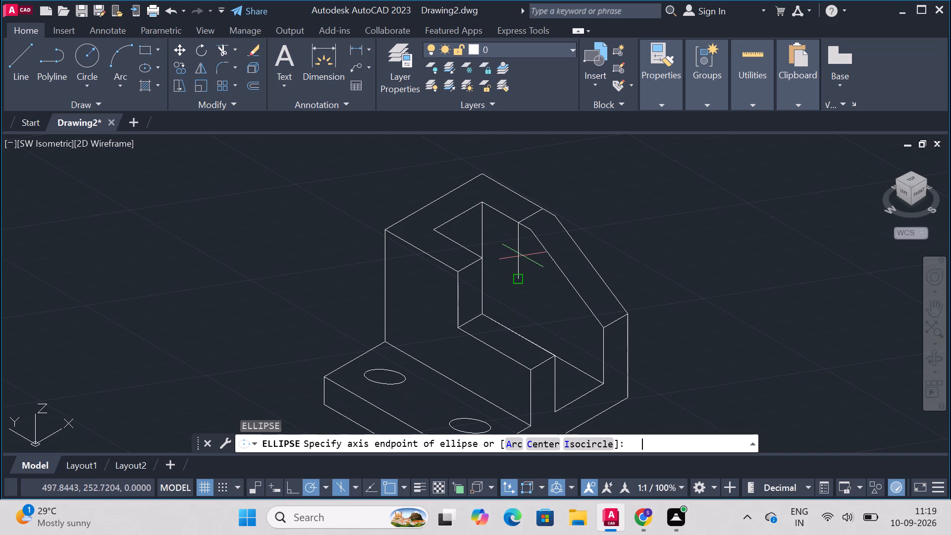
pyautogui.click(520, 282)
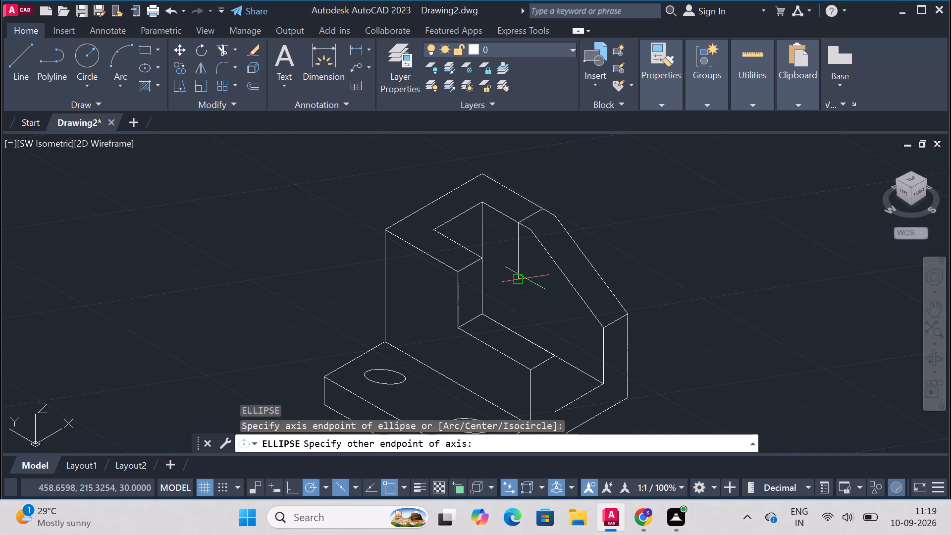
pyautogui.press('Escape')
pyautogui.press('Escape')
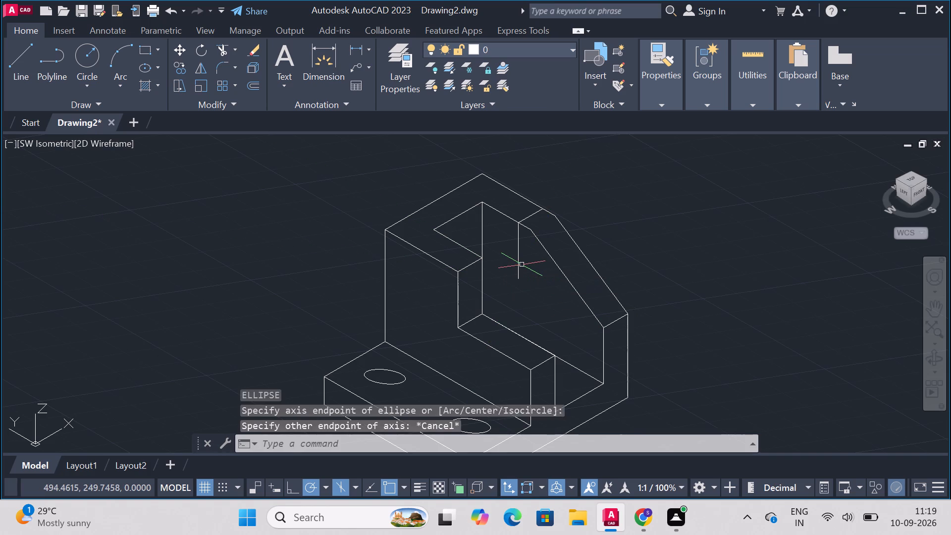
# Draw a radius-10 isocircle on the right isoplane, centred at the lower end of the 20-unit guide line.
pyautogui.write('el')
pyautogui.press('Return')
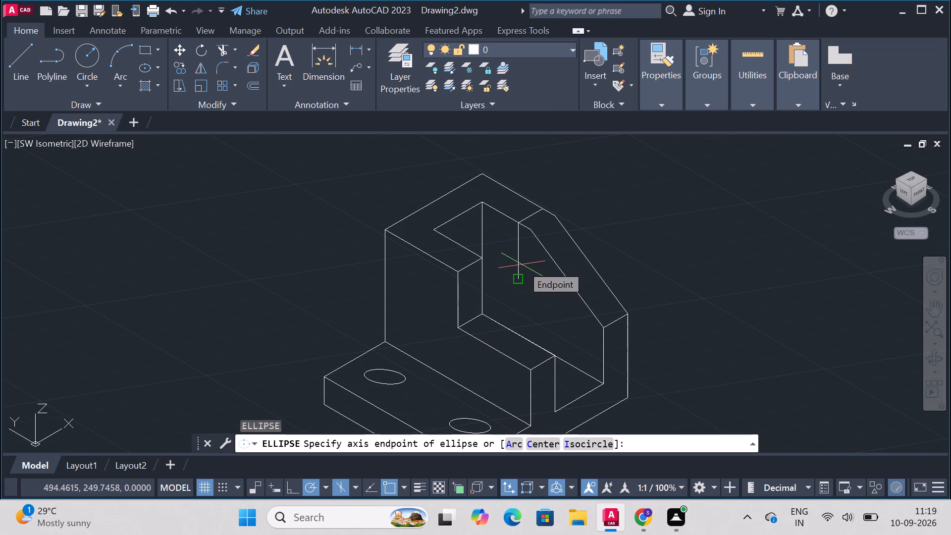
pyautogui.write('iso')
pyautogui.press('Return')
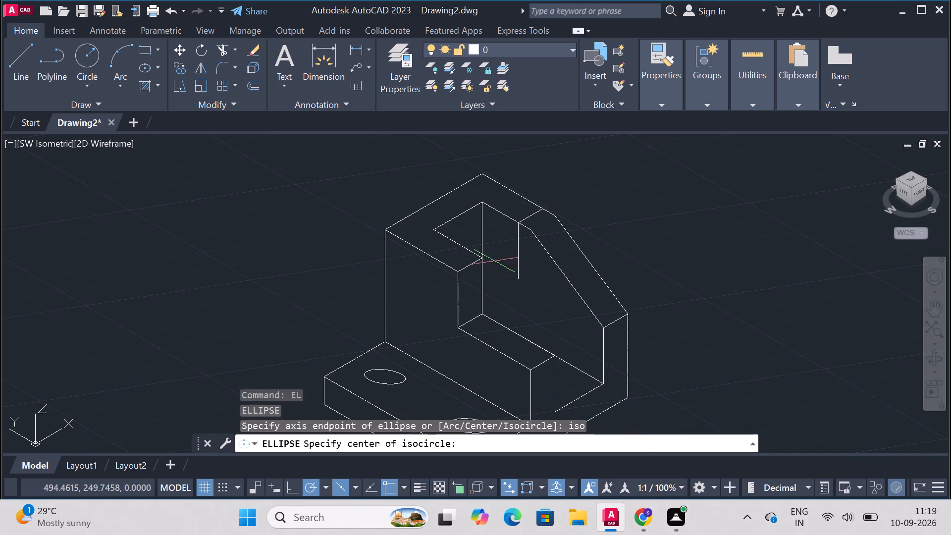
pyautogui.click(517, 278)
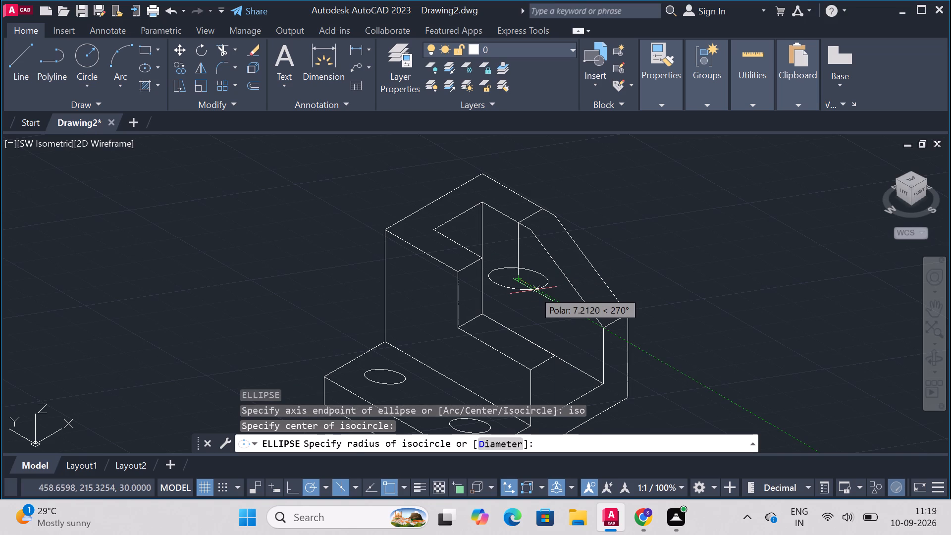
pyautogui.press('F5')
pyautogui.press('F5')
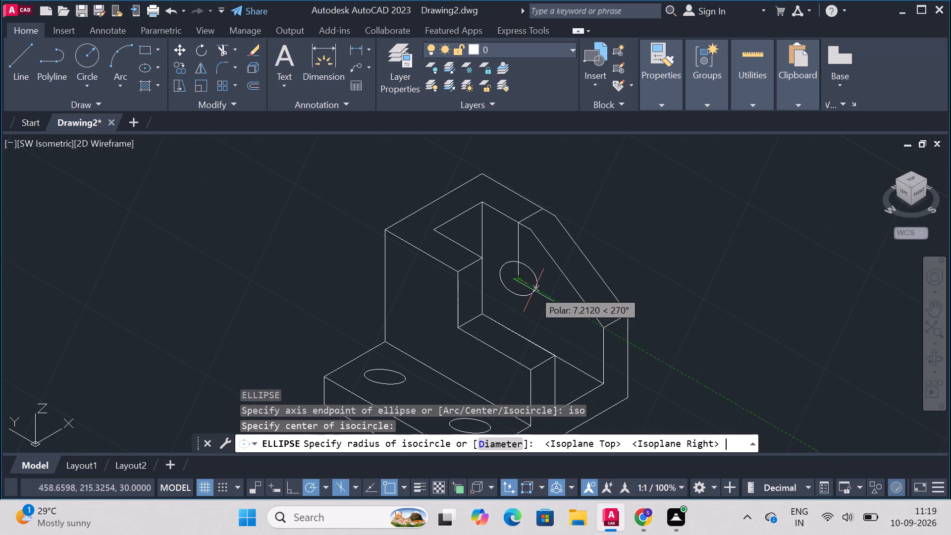
pyautogui.press('r')
pyautogui.press('Return')
pyautogui.write('10')
pyautogui.press('Return')
pyautogui.press('Escape')
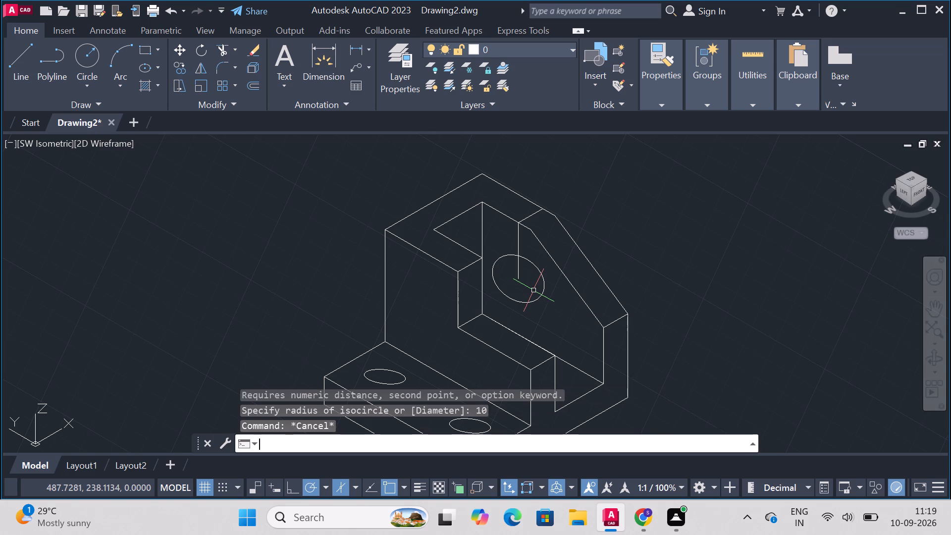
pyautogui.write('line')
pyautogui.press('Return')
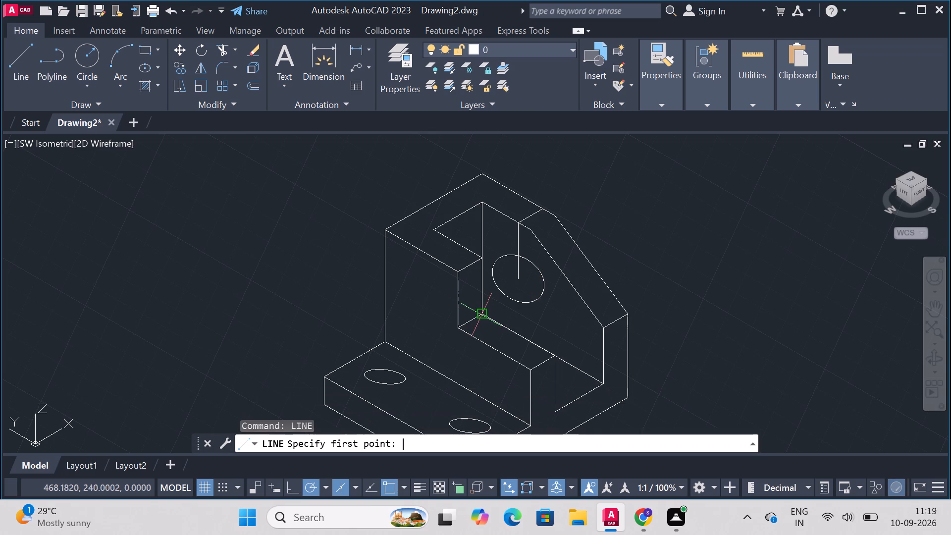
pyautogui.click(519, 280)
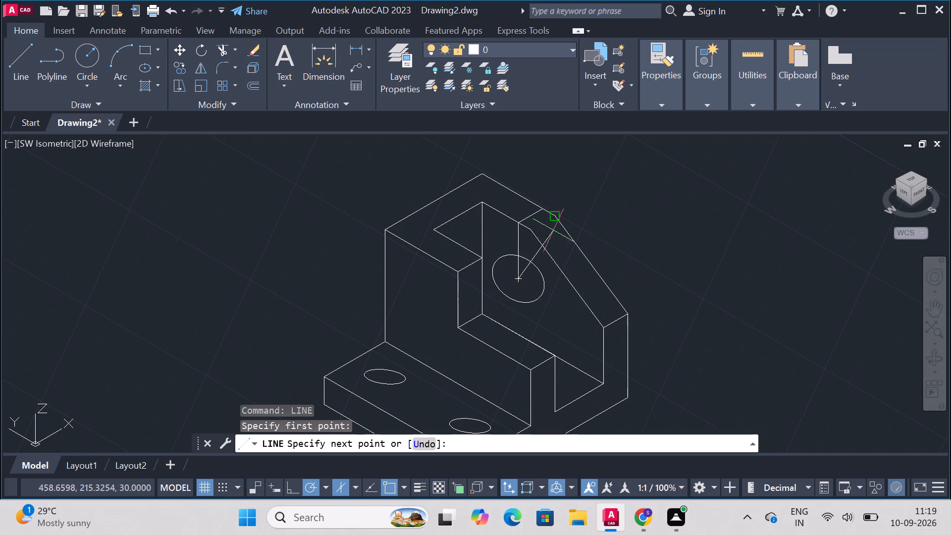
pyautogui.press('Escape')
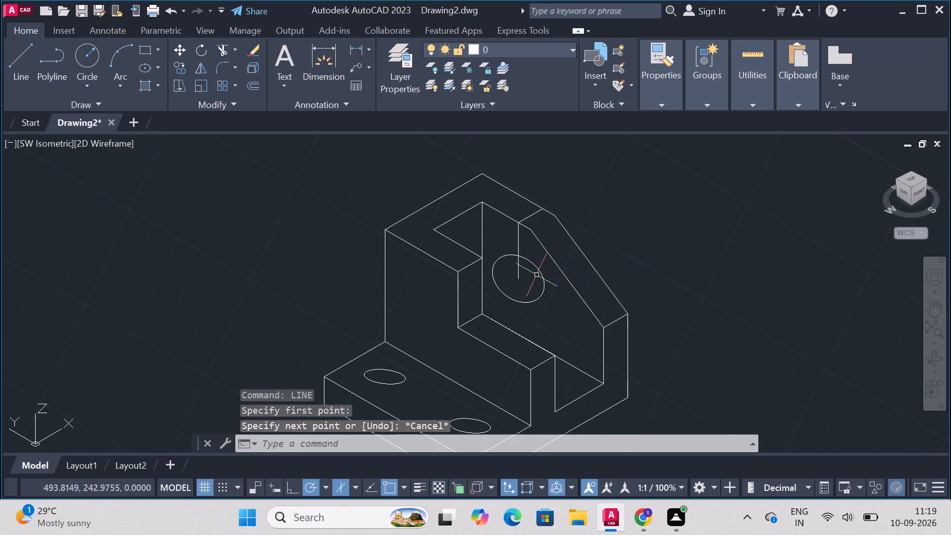
# Erase the 20-unit guide line and the short line across the upper rim.
pyautogui.click(518, 242)
pyautogui.press('Delete')
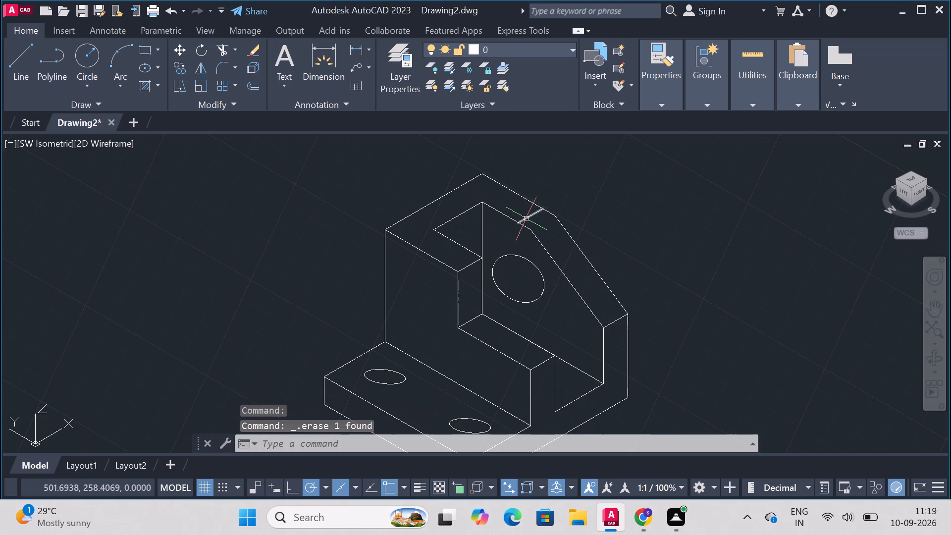
pyautogui.click(531, 215)
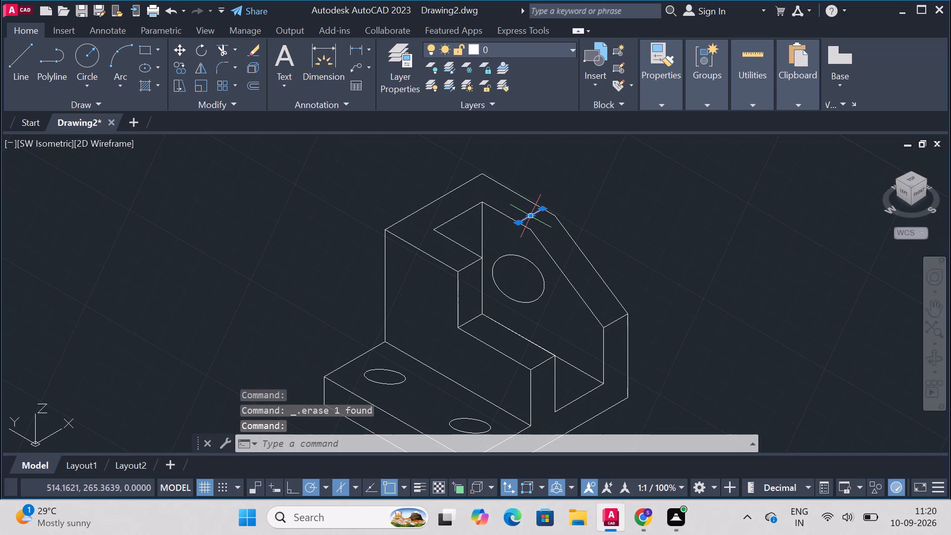
pyautogui.press('Delete')
# Draw a line across the upper rim joining the inner and outer corners where the sloped edges begin.
pyautogui.write('line')
pyautogui.press('Return')
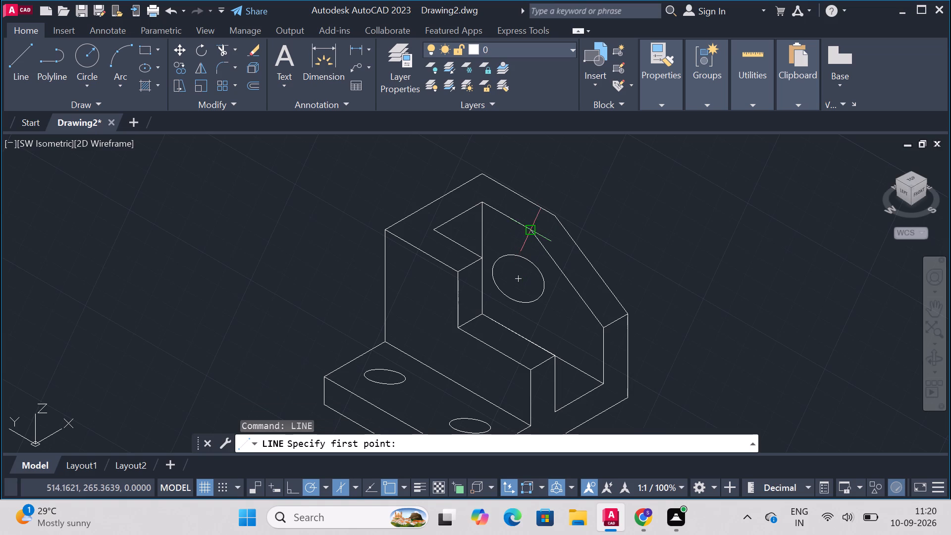
pyautogui.click(532, 226)
pyautogui.click(556, 217)
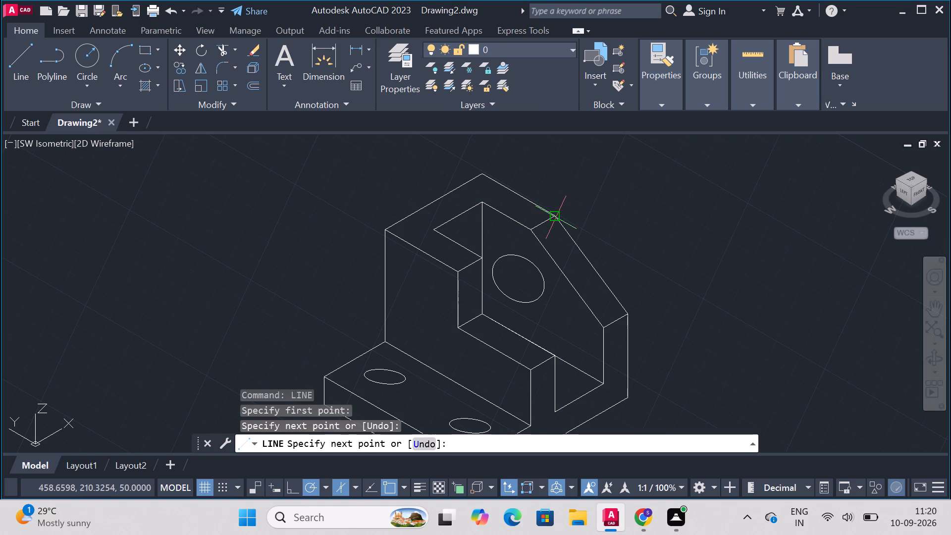
pyautogui.press('Escape')
pyautogui.press('Escape')
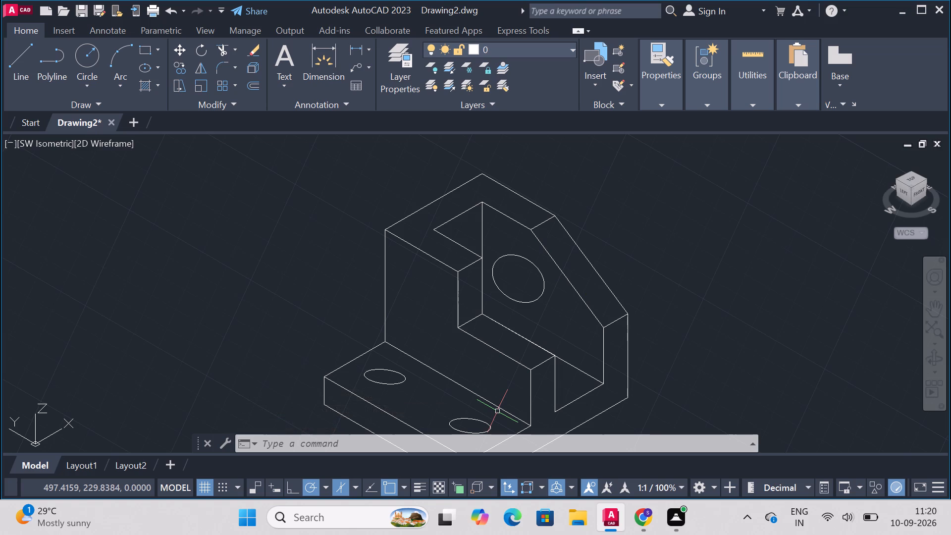
pyautogui.press('Escape')
pyautogui.press('Escape')
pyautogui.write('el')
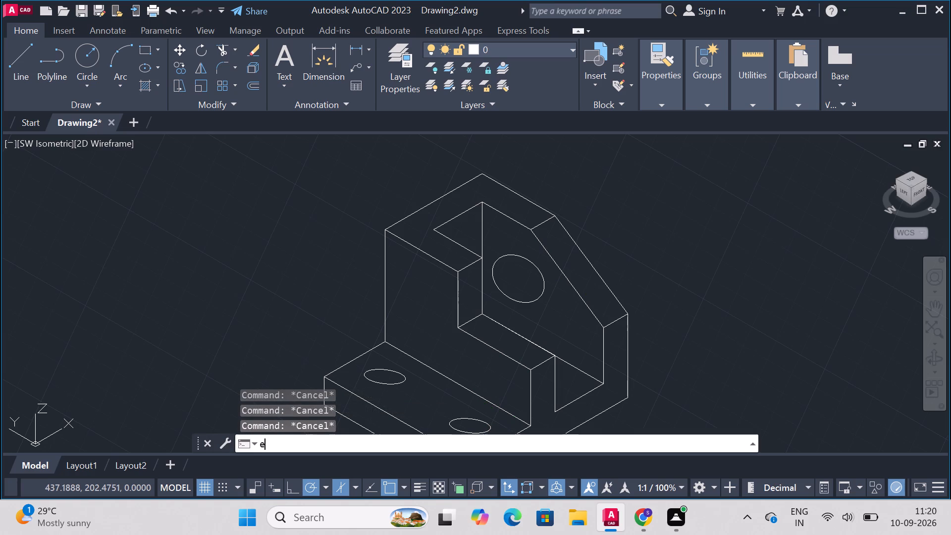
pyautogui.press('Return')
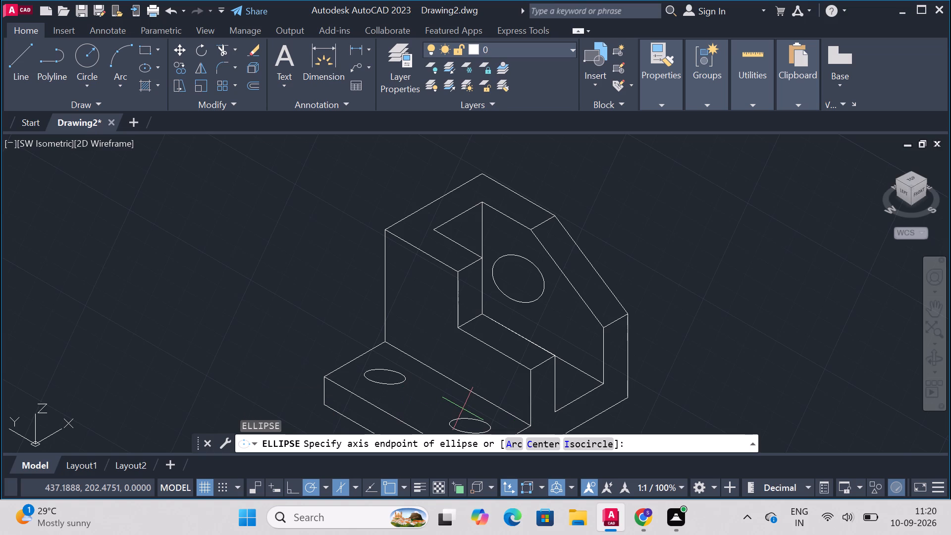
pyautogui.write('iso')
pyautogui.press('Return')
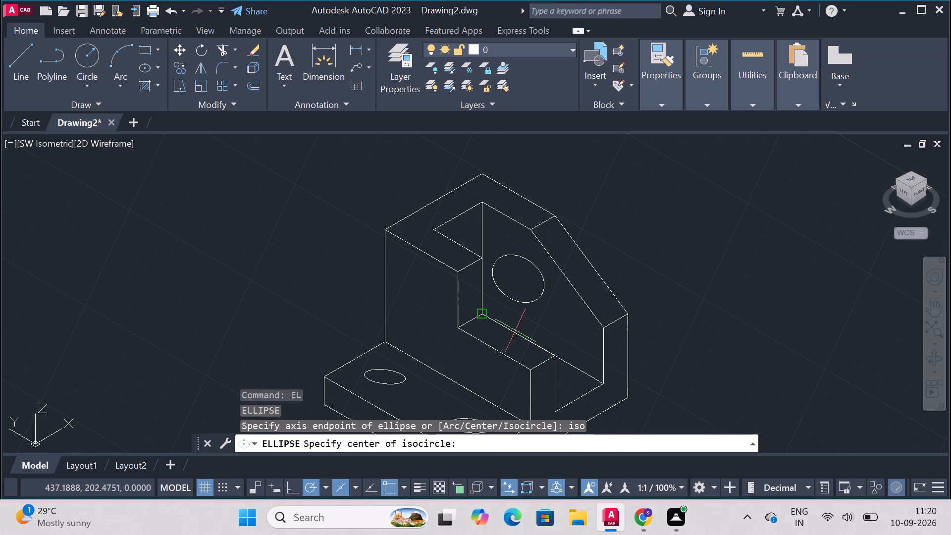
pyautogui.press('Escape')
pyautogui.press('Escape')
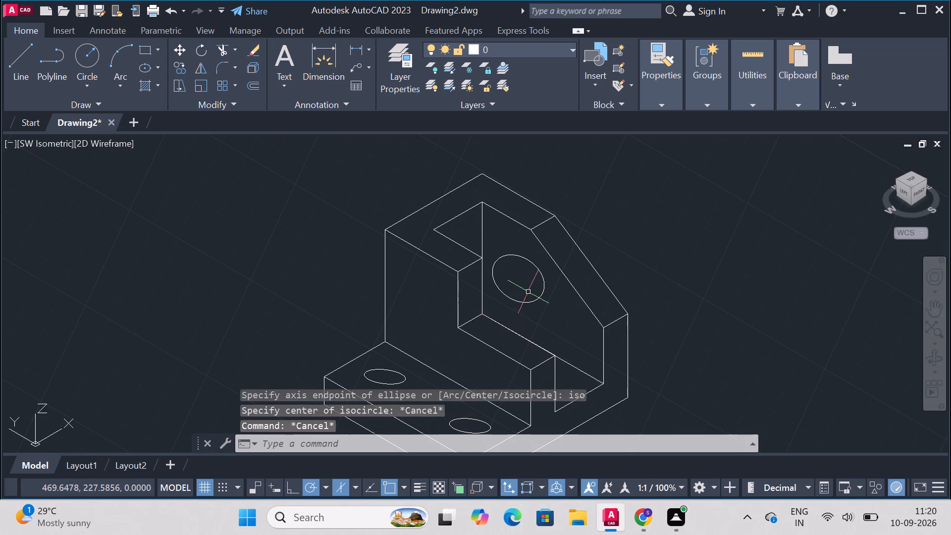
# Copy the pocket-wall hole circle from its centre, 10 units along the positive X axis.
pyautogui.click(528, 291)
pyautogui.press('c')
pyautogui.write('opy')
pyautogui.press('Return')
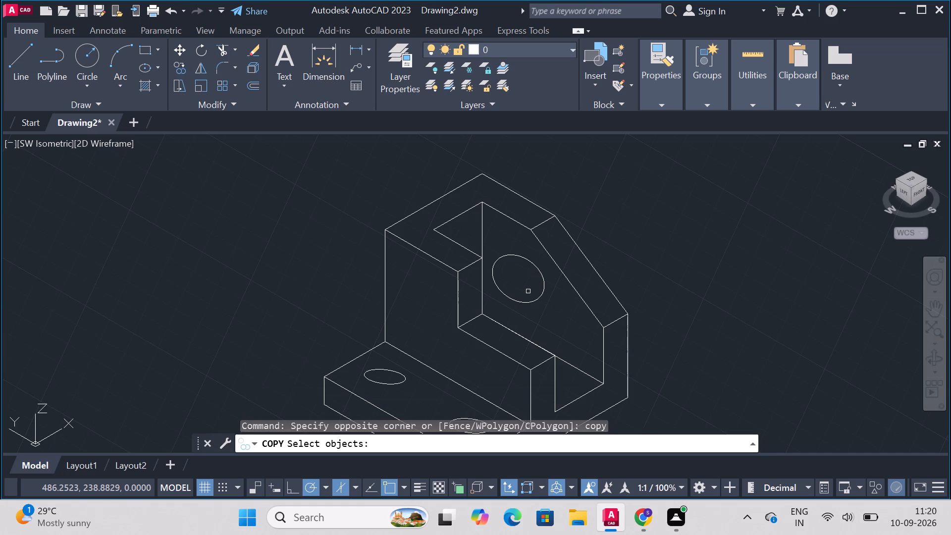
pyautogui.click(533, 301)
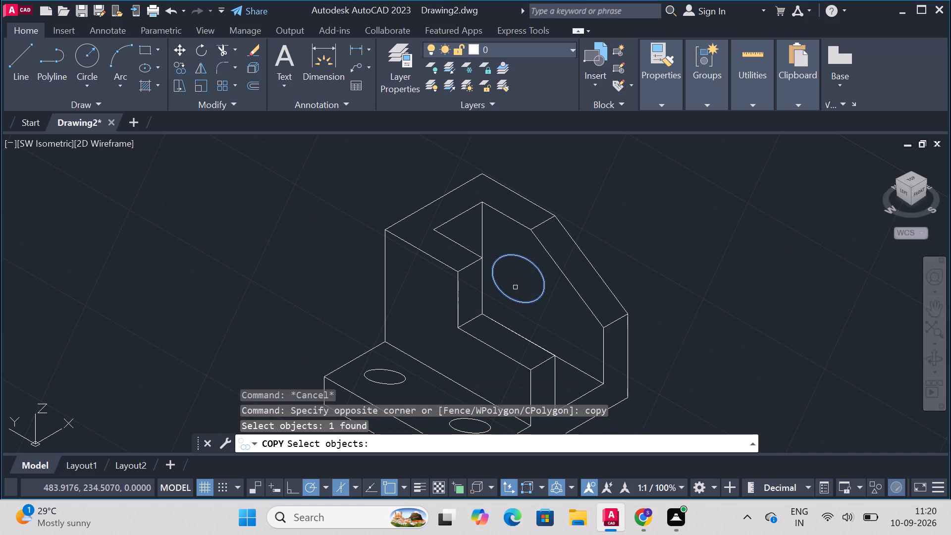
pyautogui.press('Return')
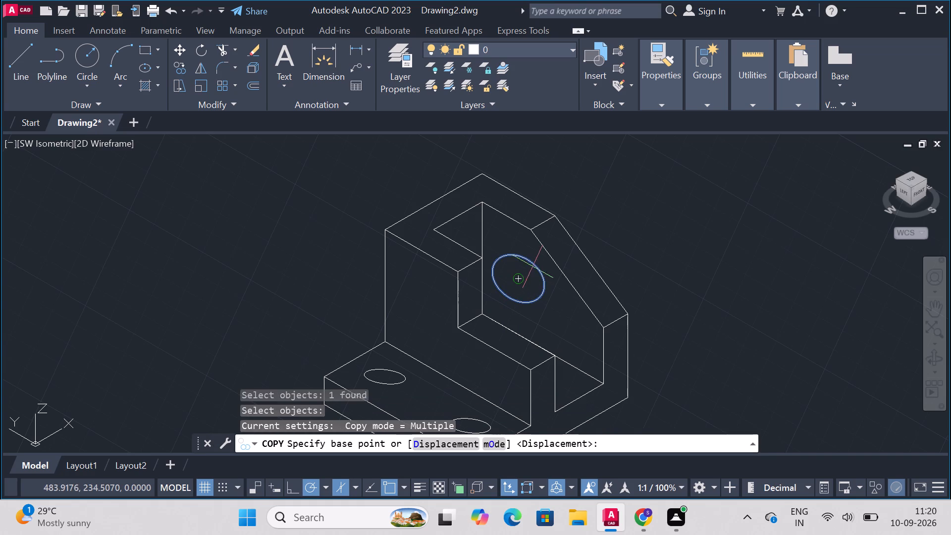
pyautogui.click(518, 276)
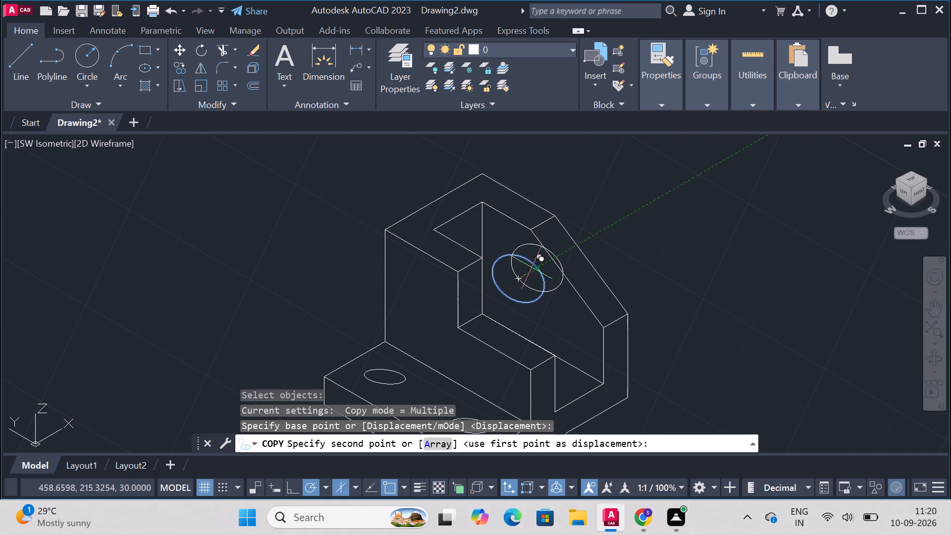
pyautogui.write('10')
pyautogui.press('Return')
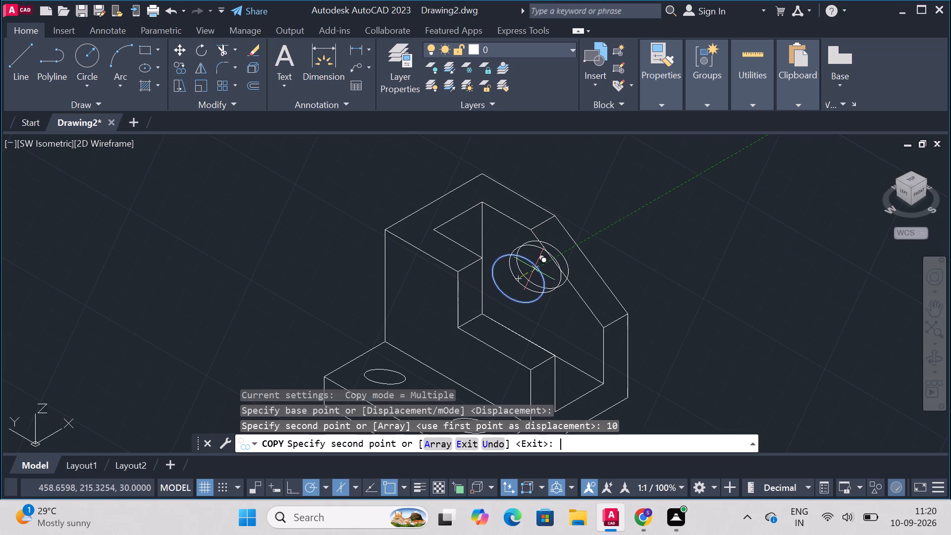
pyautogui.press('Escape')
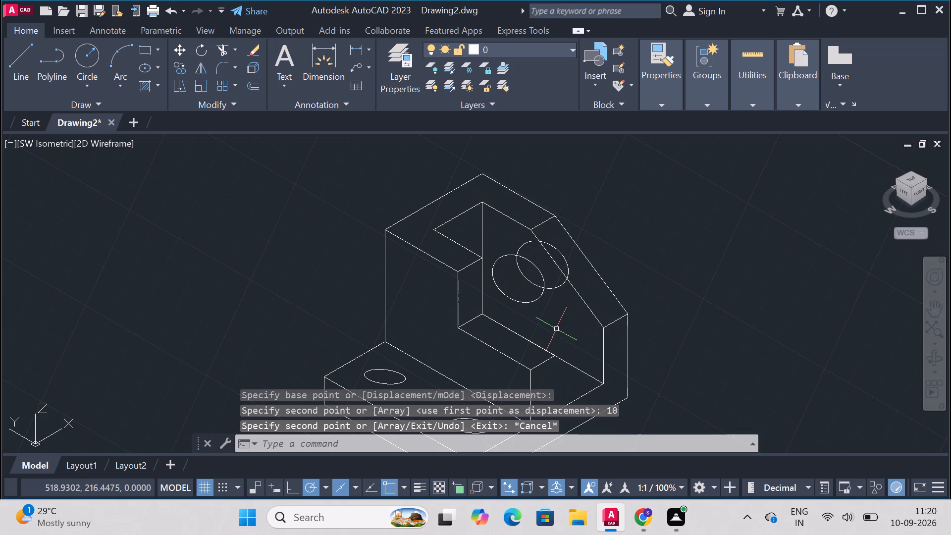
# Trim the copied circle so that only its arc inside the original hole remains.
pyautogui.write('trim')
pyautogui.press('Return')
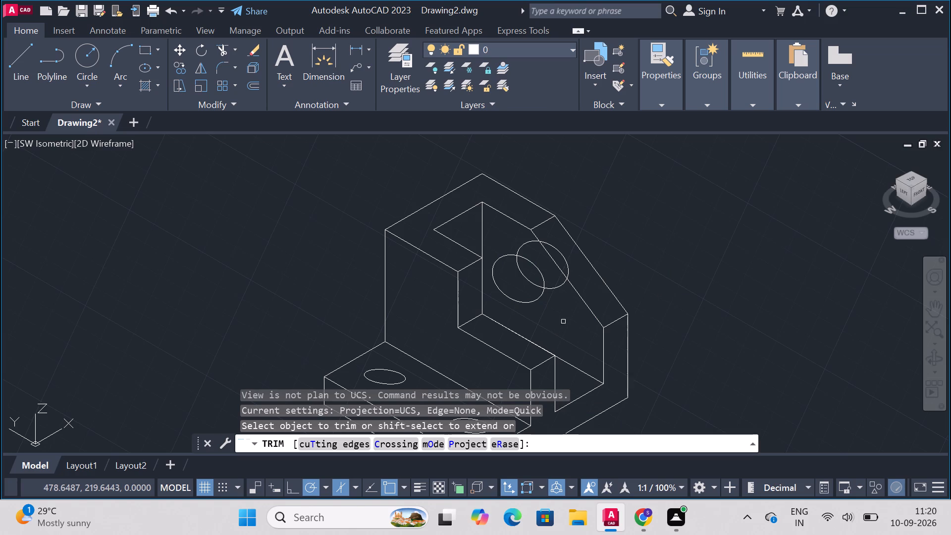
pyautogui.click(567, 264)
pyautogui.click(557, 287)
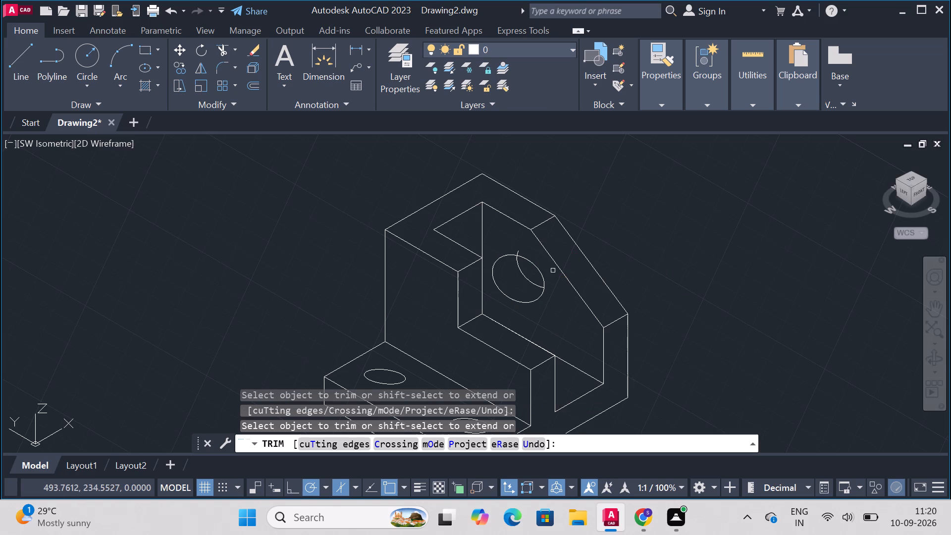
pyautogui.click(519, 249)
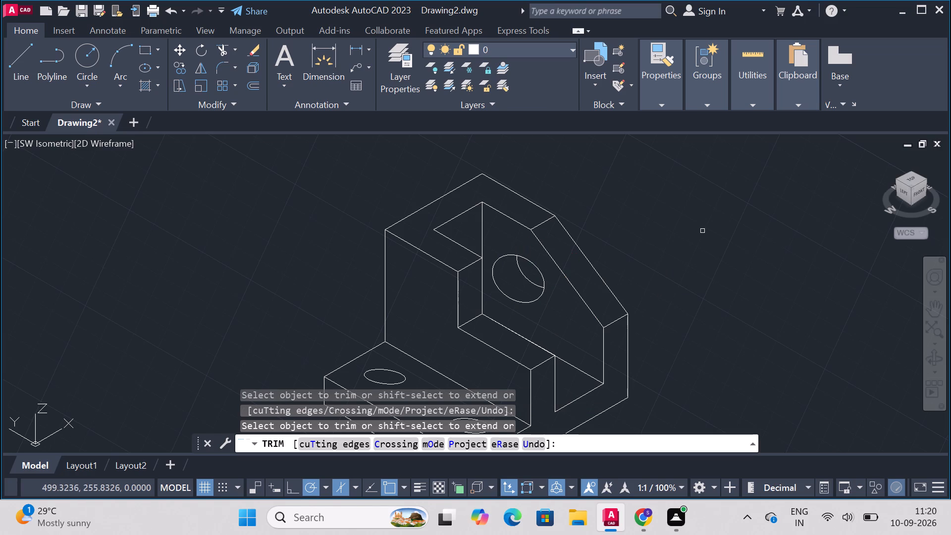
pyautogui.press('Escape')
pyautogui.press('Escape')
pyautogui.press('Escape')
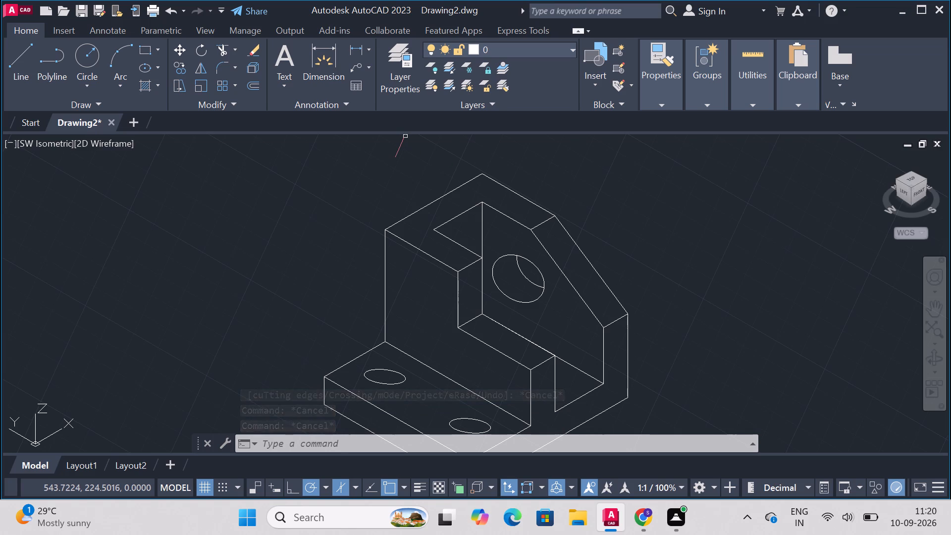
# Draw a vertical centreline through the hole as two lines from its centre, one up to the pocket's upper edge and one about 13 units down.
pyautogui.write('line')
pyautogui.press('Return')
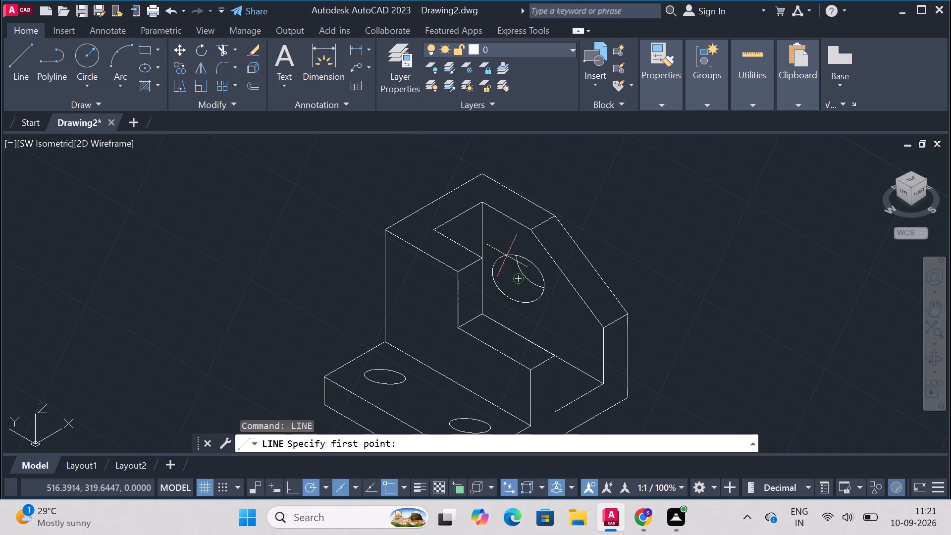
pyautogui.click(516, 282)
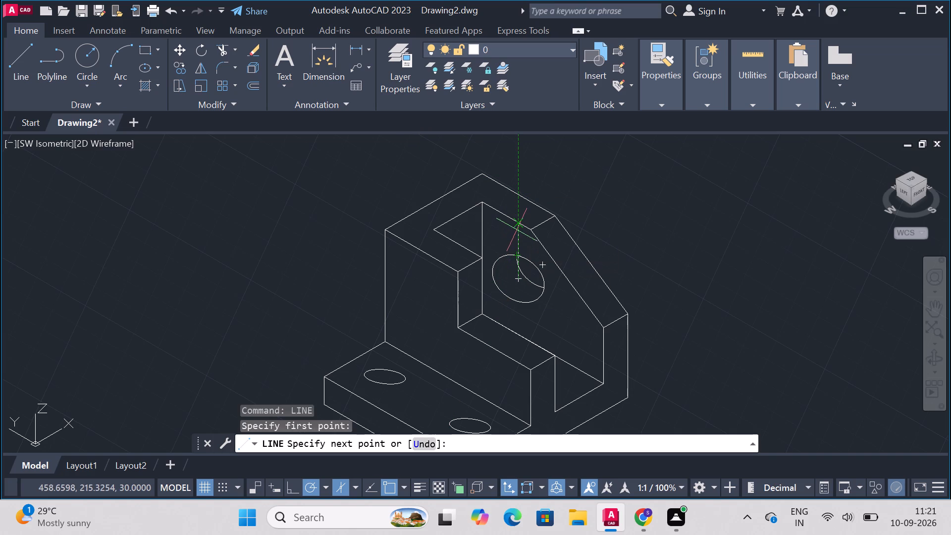
pyautogui.click(518, 225)
pyautogui.press('Escape')
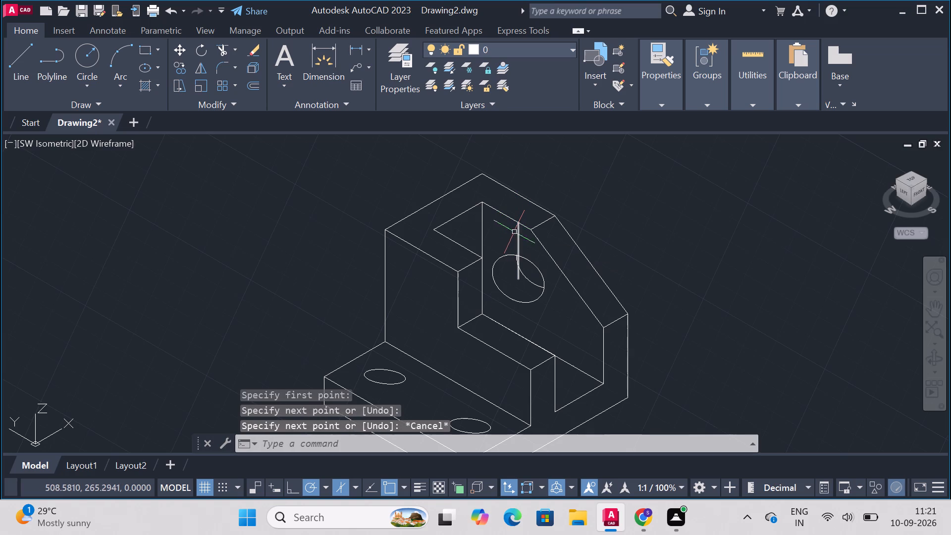
pyautogui.write('line')
pyautogui.press('Return')
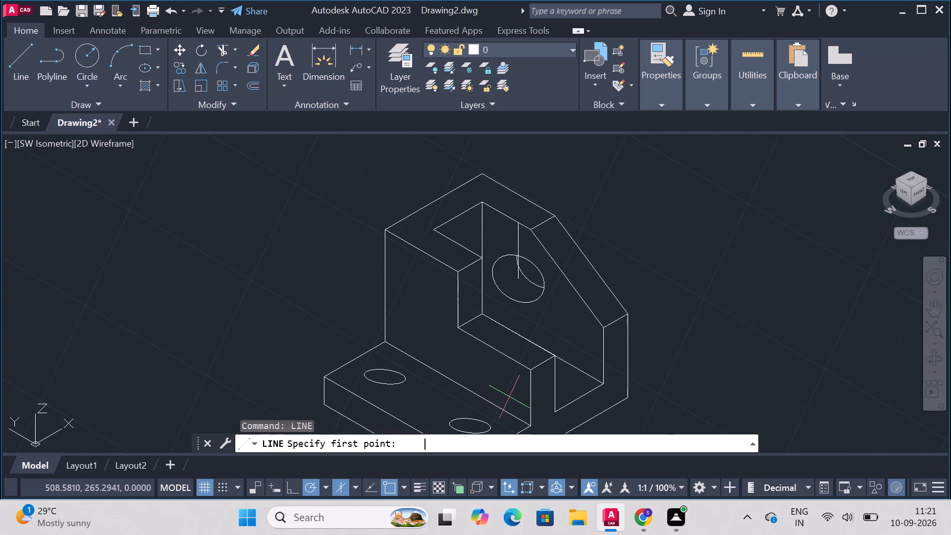
pyautogui.click(521, 278)
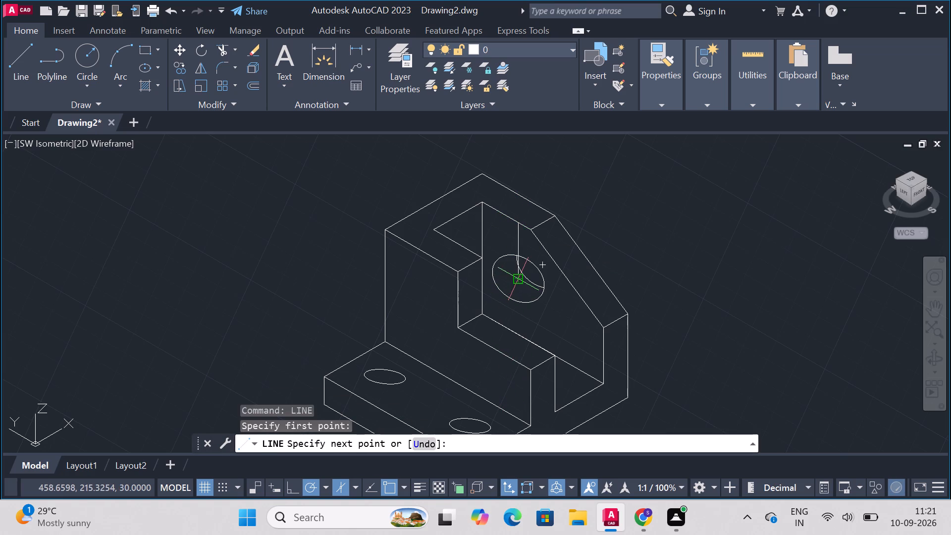
pyautogui.click(523, 316)
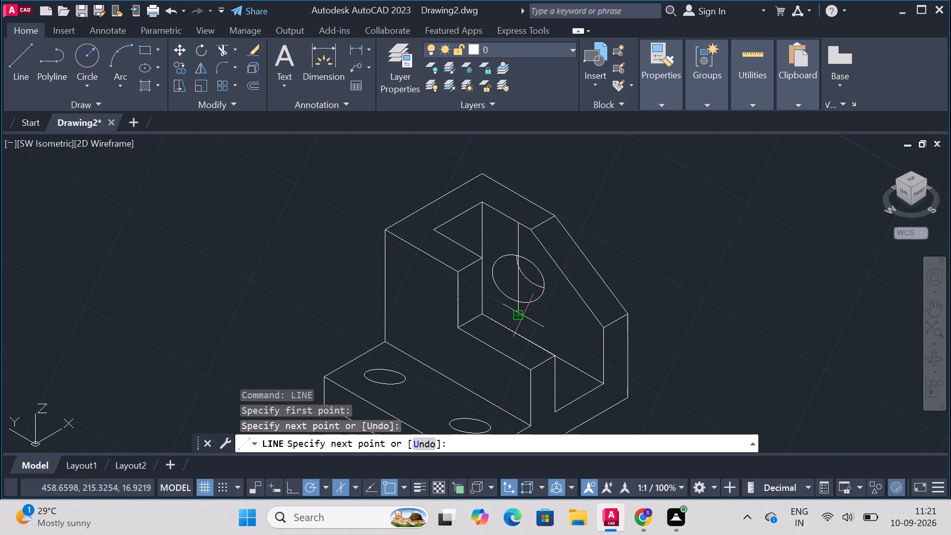
pyautogui.press('Escape')
# Draw the hole's centreline along Y as two lines from its centre, one about 15 units at 270° and one just past the opposite rim.
pyautogui.write('line')
pyautogui.press('Return')
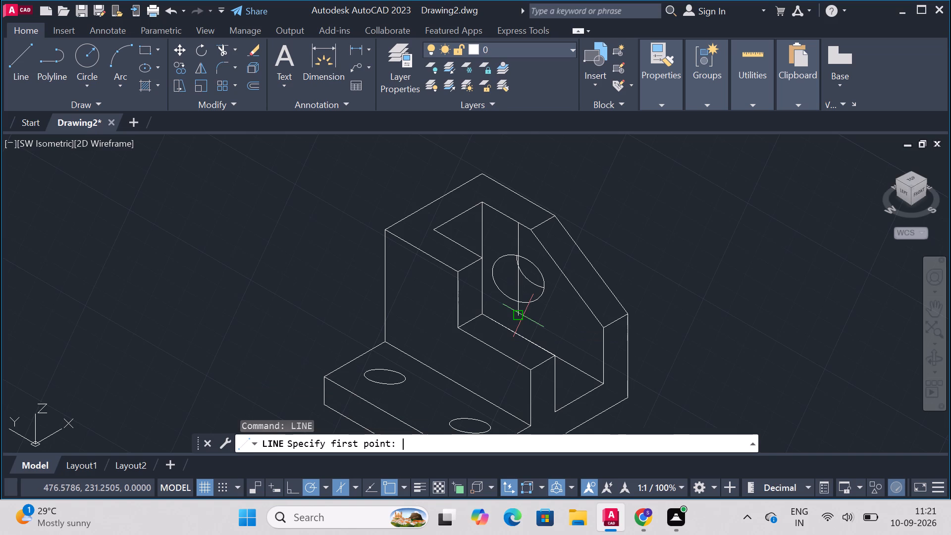
pyautogui.click(516, 283)
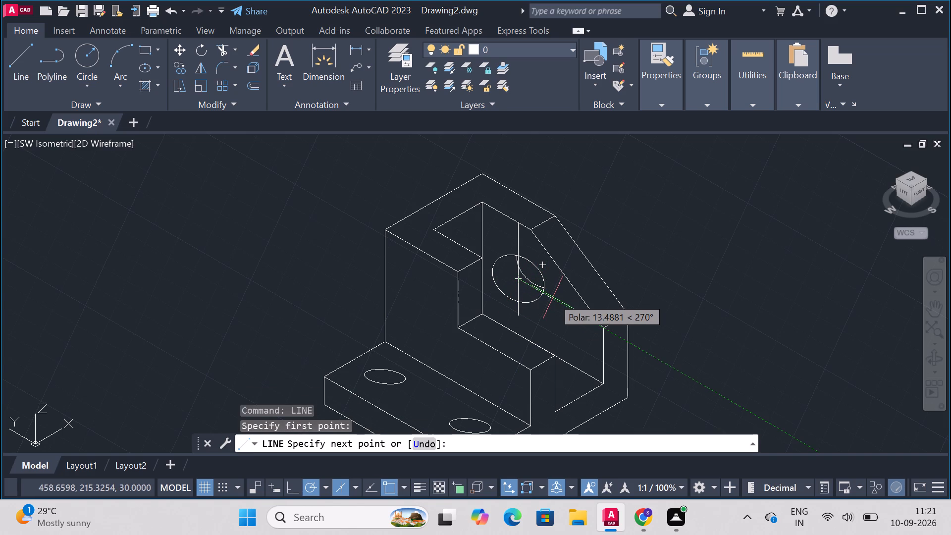
pyautogui.click(558, 298)
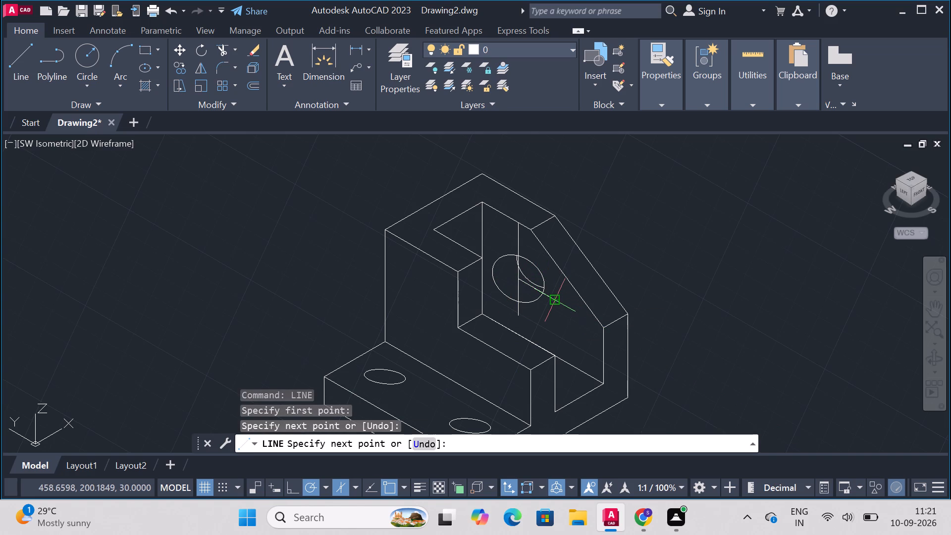
pyautogui.hotkey('ctrl', 'z')
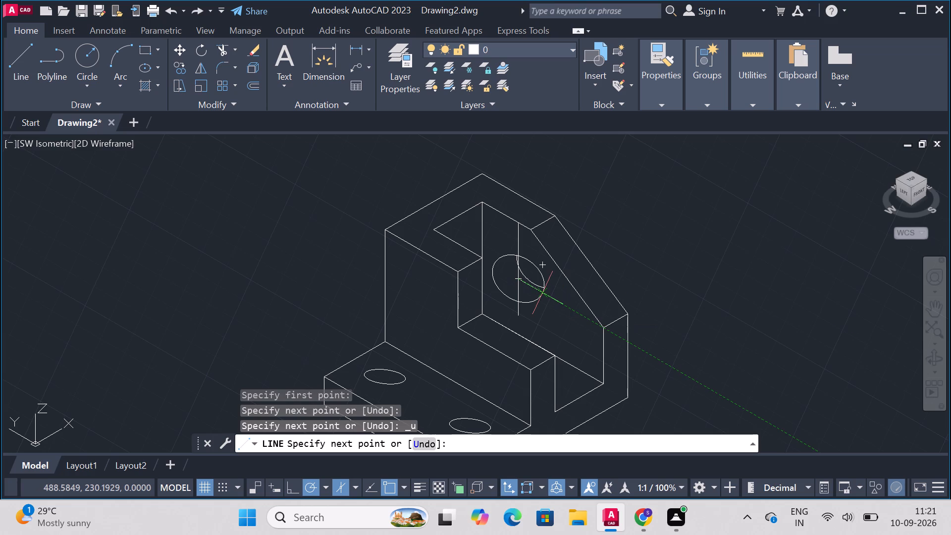
pyautogui.click(554, 301)
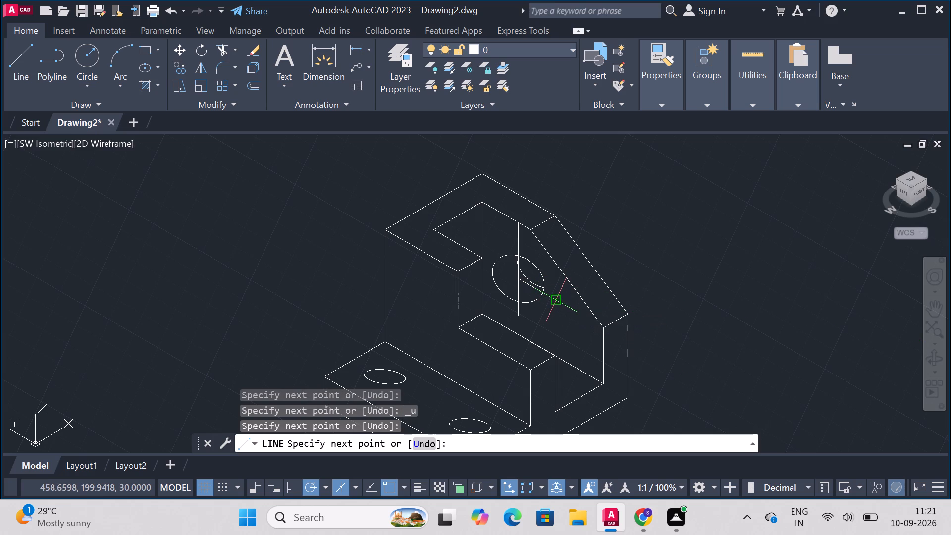
pyautogui.press('Escape')
pyautogui.write('line')
pyautogui.press('Return')
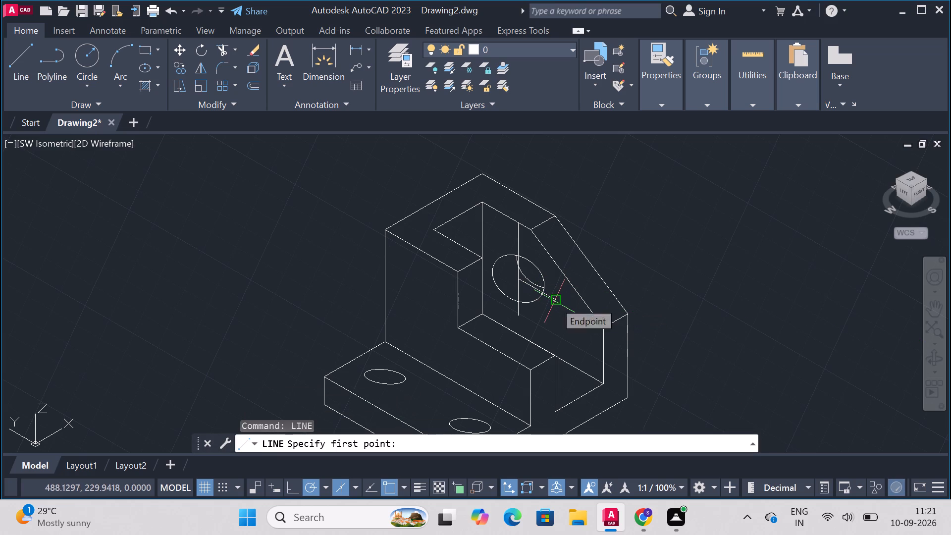
pyautogui.click(522, 280)
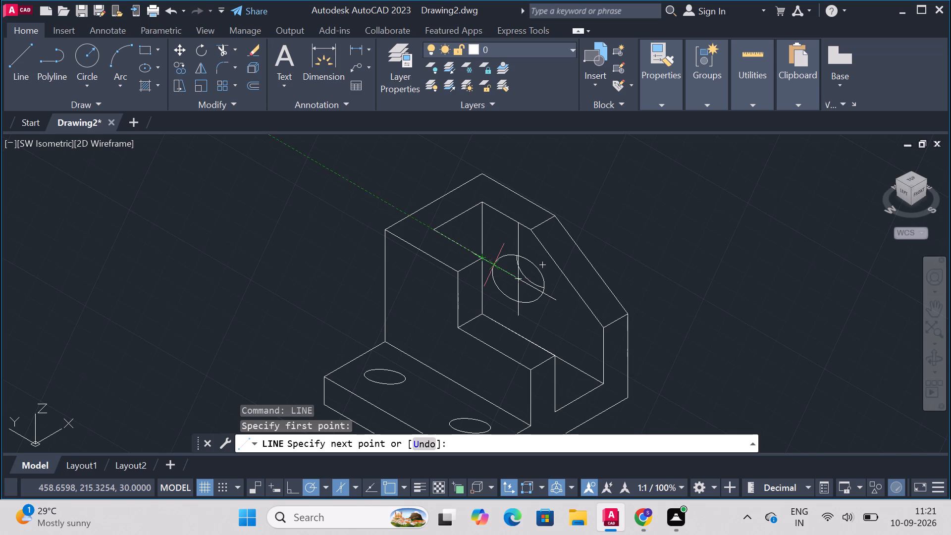
pyautogui.click(489, 262)
pyautogui.press('Escape')
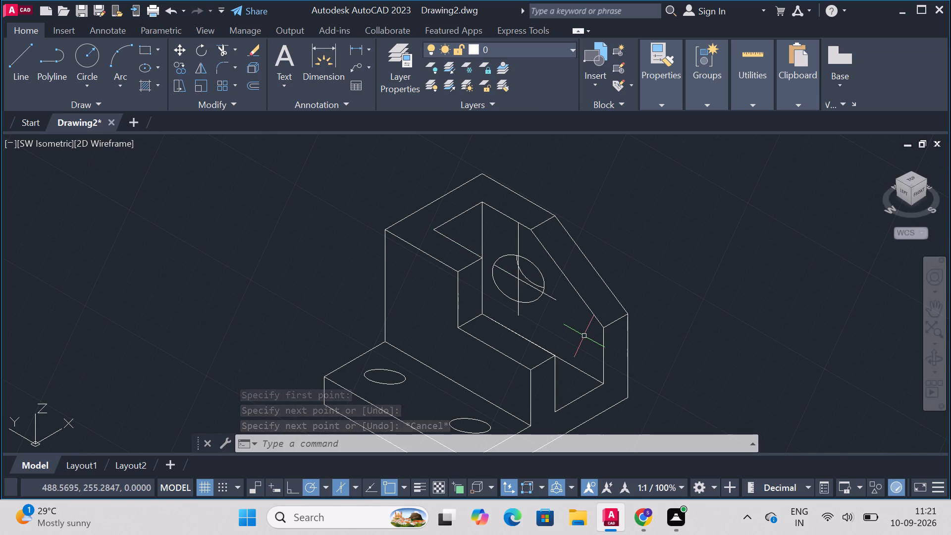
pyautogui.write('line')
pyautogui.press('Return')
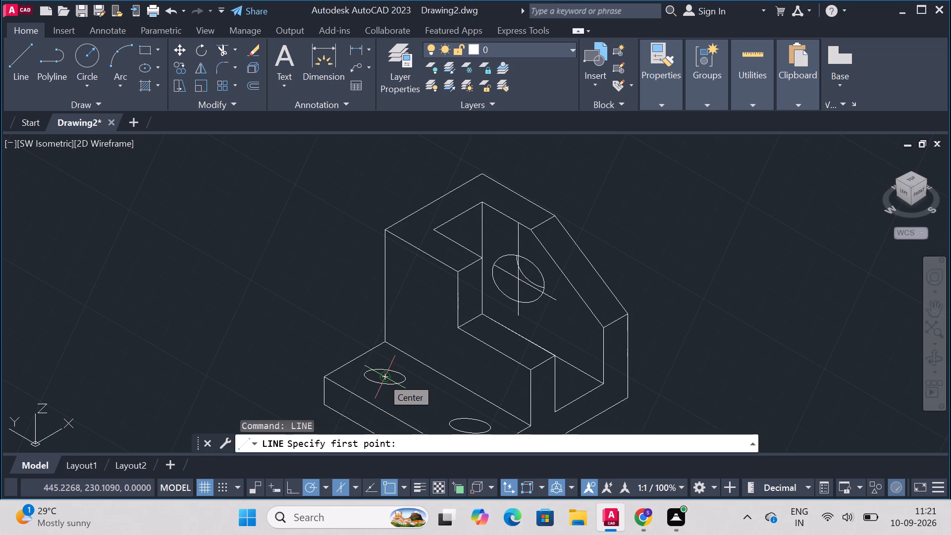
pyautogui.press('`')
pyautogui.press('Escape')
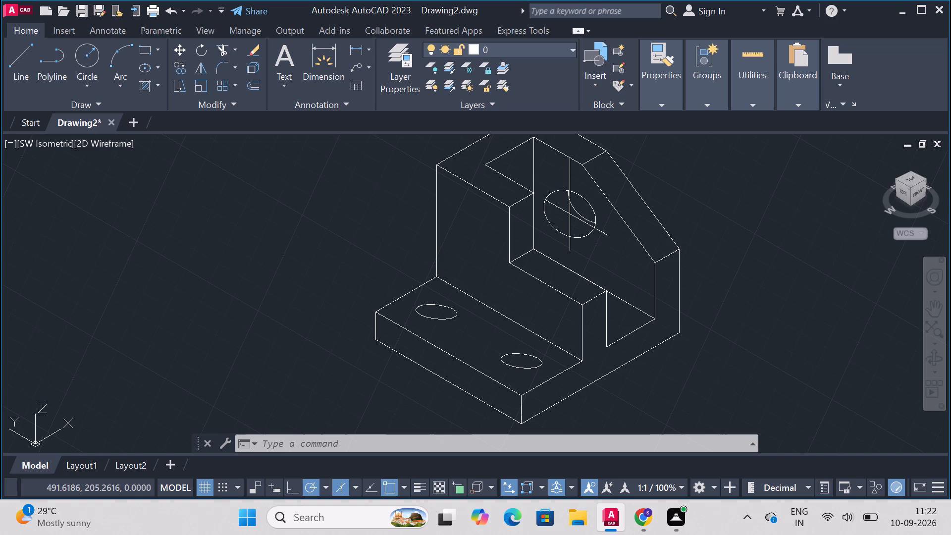
# Erase both small circles on the top face of the base step.
pyautogui.click(438, 318)
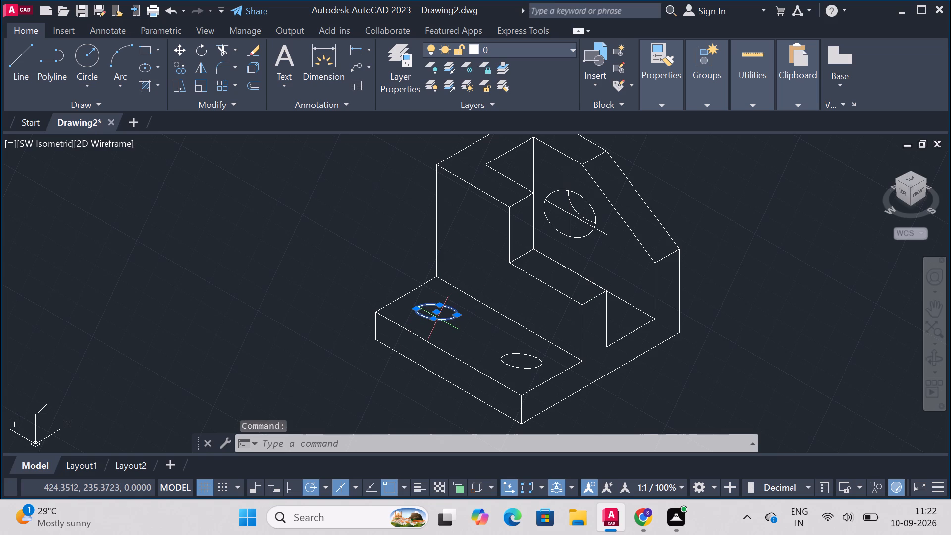
pyautogui.press('Delete')
pyautogui.click(517, 368)
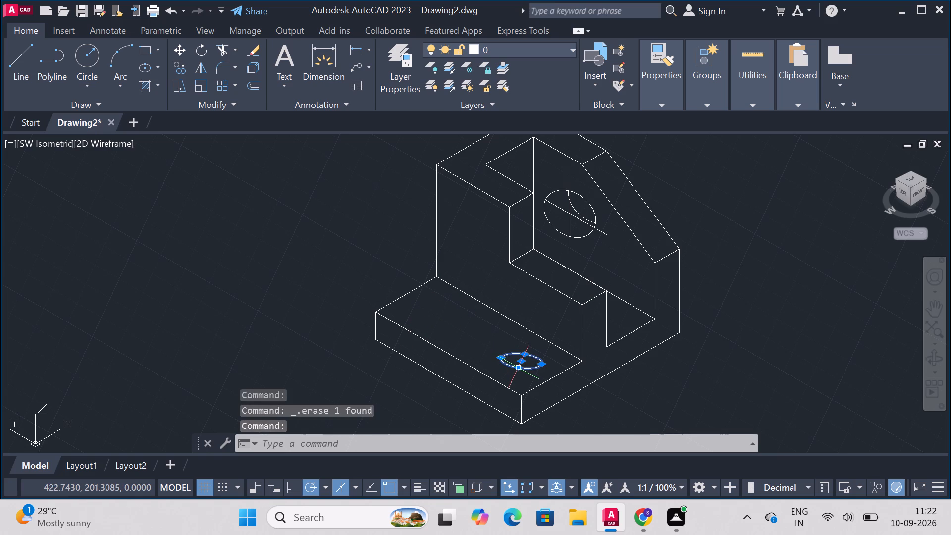
pyautogui.press('Delete')
# Draw guide lines from the base step's outer top corner: about 6.7 units at 90°, 12.5 units at 0°, and back to the short edge's midpoint.
pyautogui.write('line')
pyautogui.press('Return')
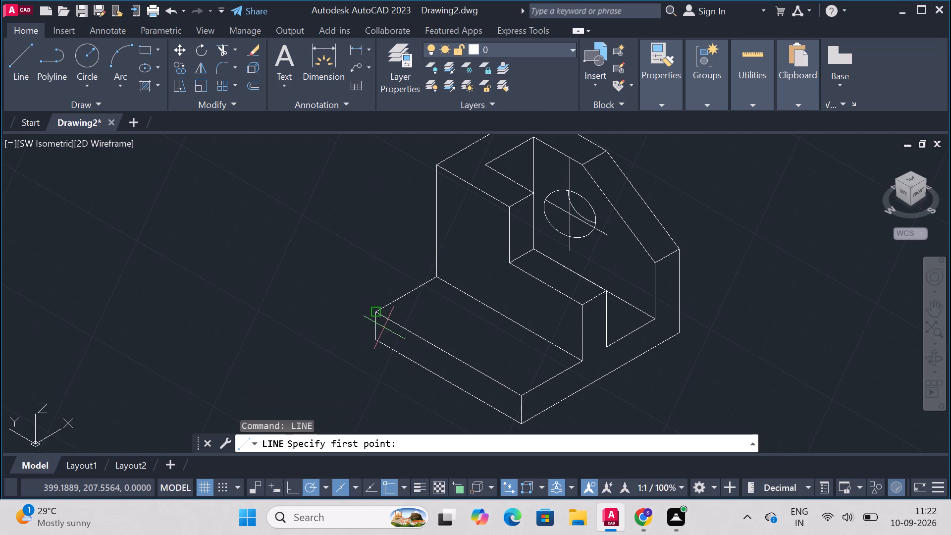
pyautogui.click(375, 313)
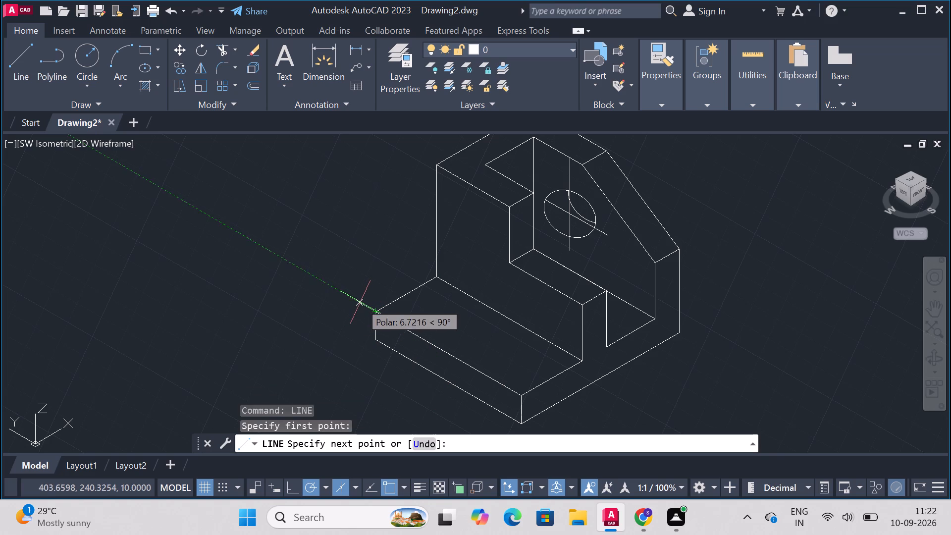
pyautogui.click(360, 302)
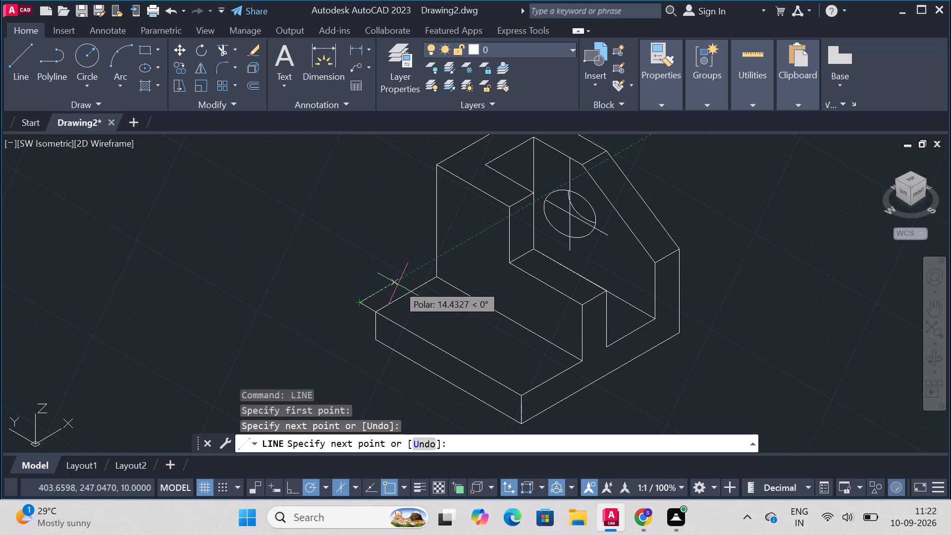
pyautogui.write('12')
pyautogui.press('.')
pyautogui.press('5')
pyautogui.press('Return')
pyautogui.click(410, 294)
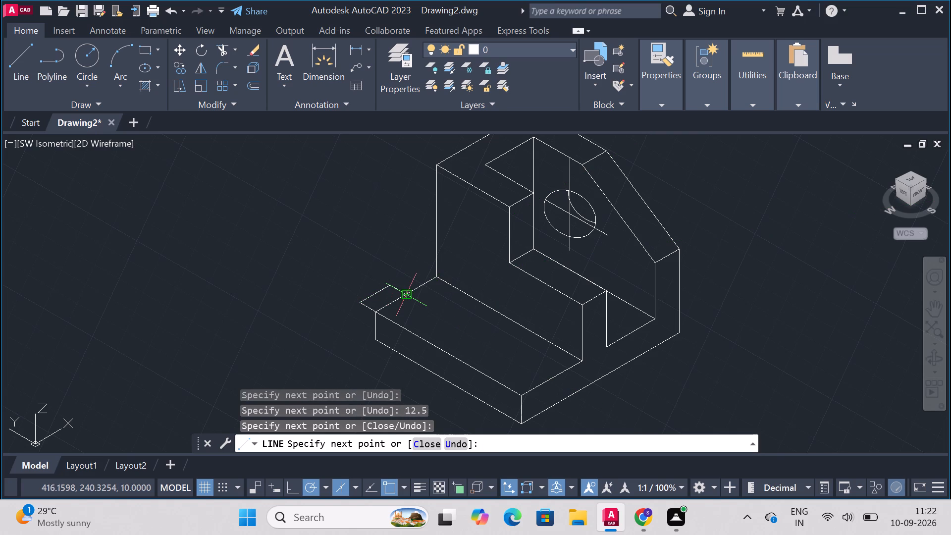
pyautogui.press('Escape')
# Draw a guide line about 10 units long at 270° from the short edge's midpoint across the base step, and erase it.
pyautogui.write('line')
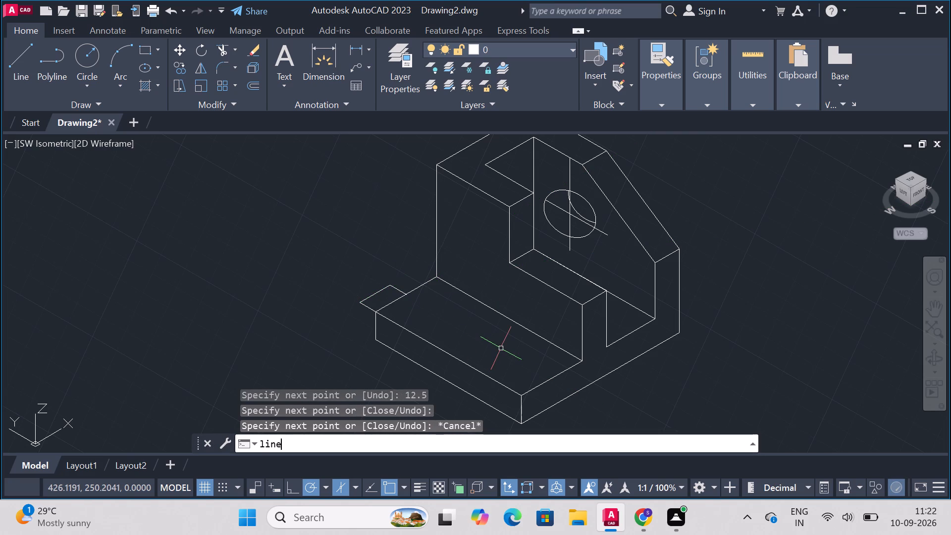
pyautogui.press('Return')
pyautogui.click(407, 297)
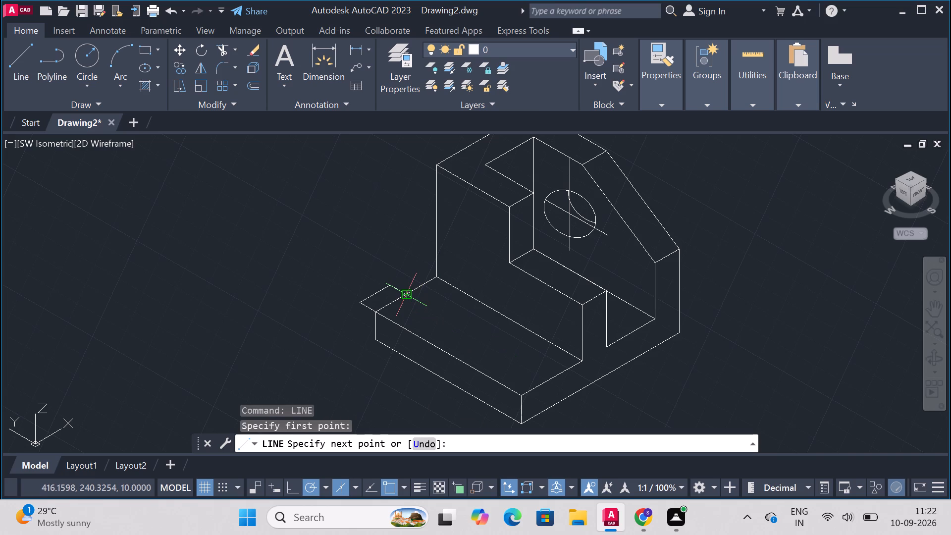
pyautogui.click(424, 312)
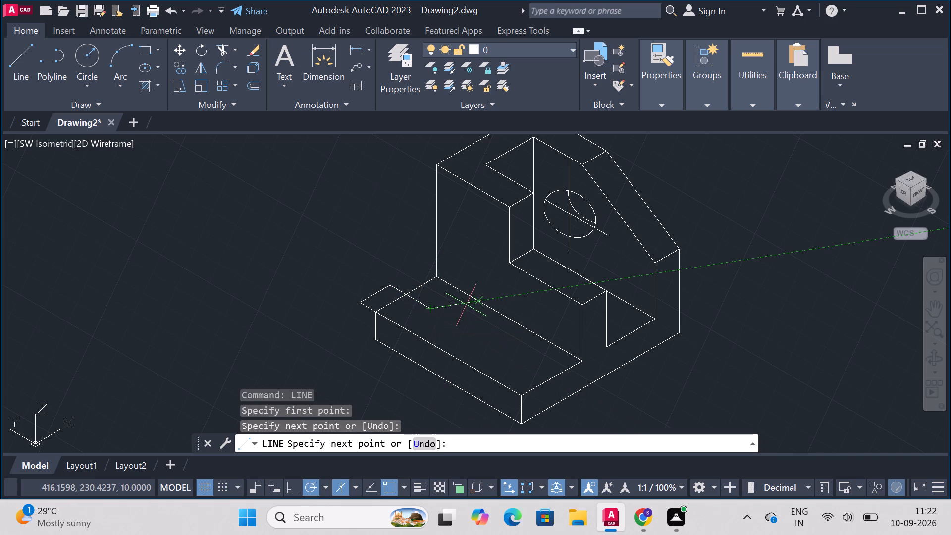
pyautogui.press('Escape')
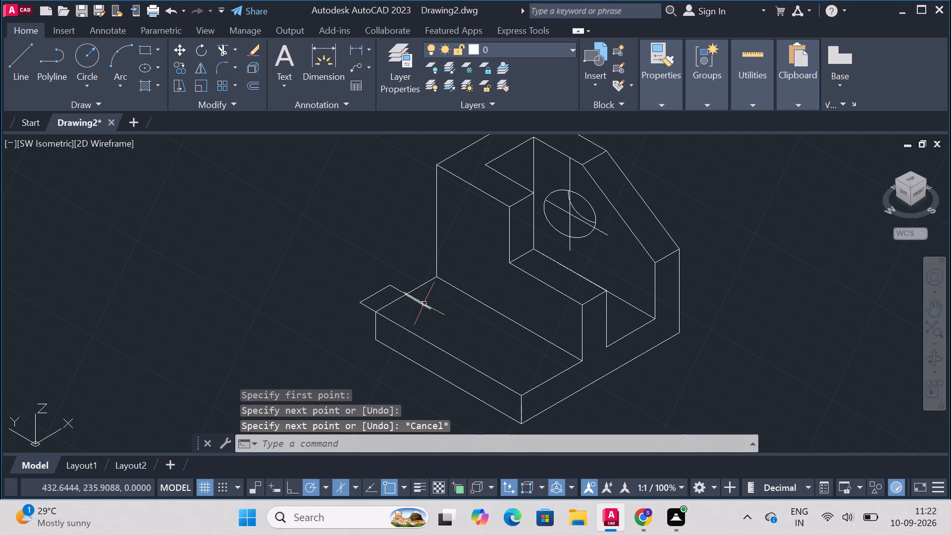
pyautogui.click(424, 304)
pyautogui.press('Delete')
# Draw a 12.5-unit guide line at 270° from the short edge's midpoint across the base step's top face.
pyautogui.write('line')
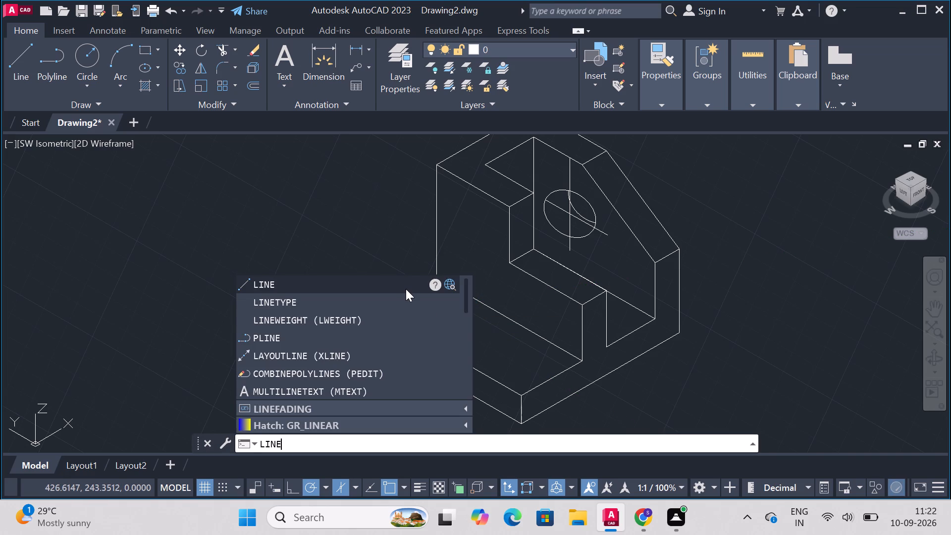
pyautogui.press('Return')
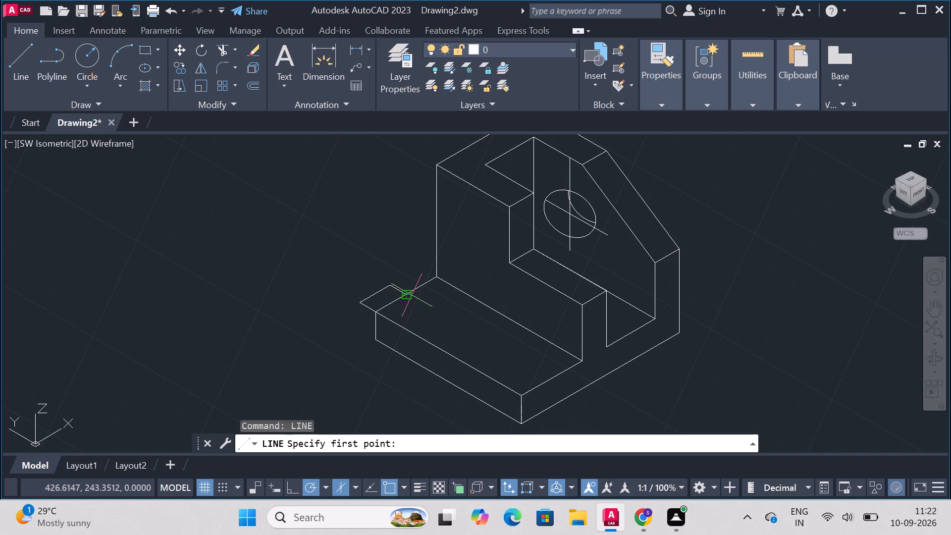
pyautogui.click(409, 299)
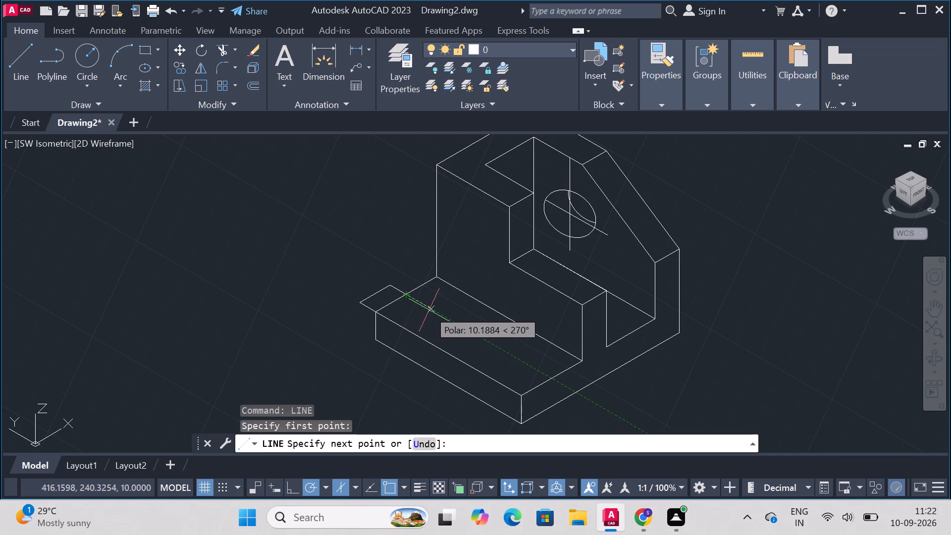
pyautogui.write('12')
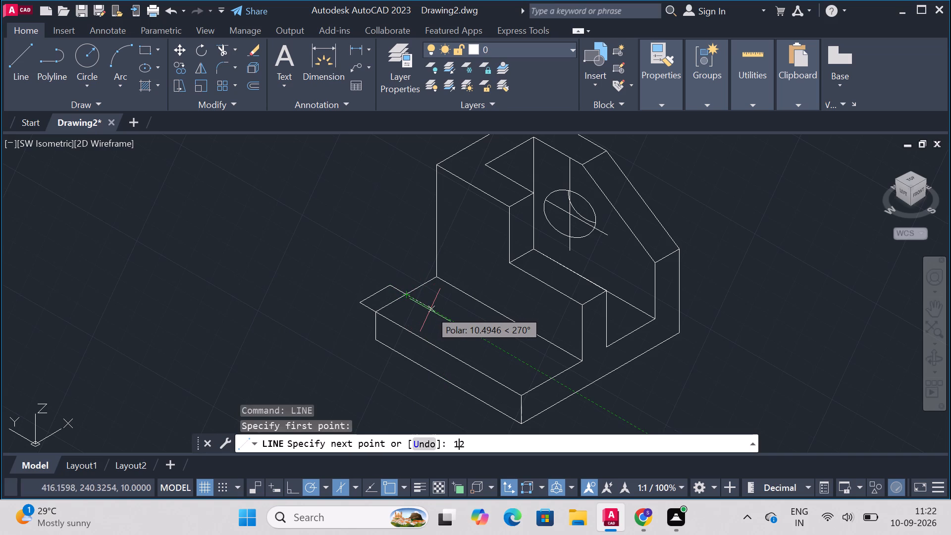
pyautogui.write('.5')
pyautogui.press('Return')
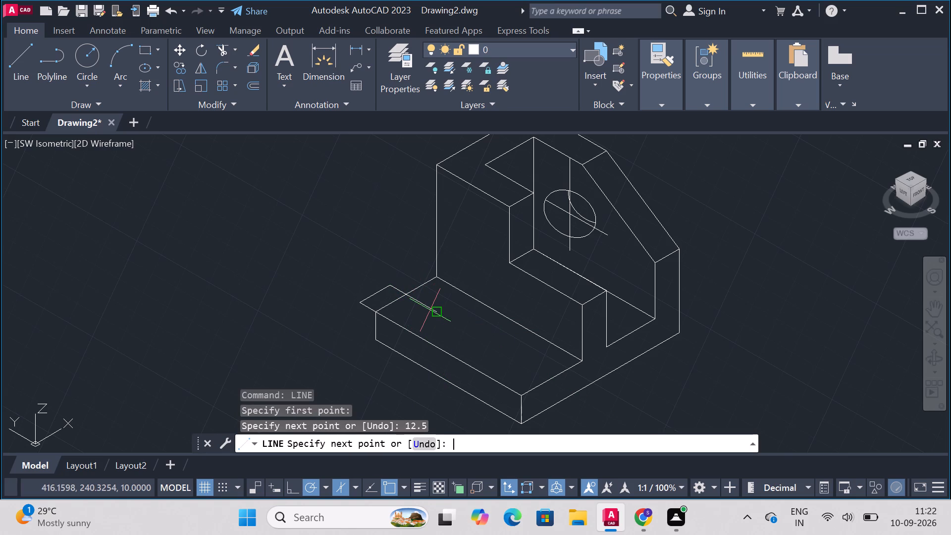
pyautogui.press('Escape')
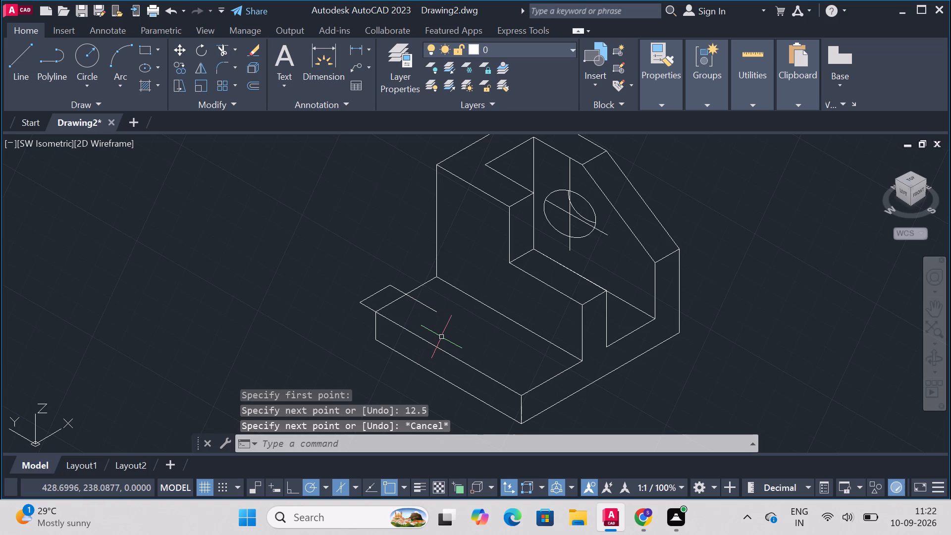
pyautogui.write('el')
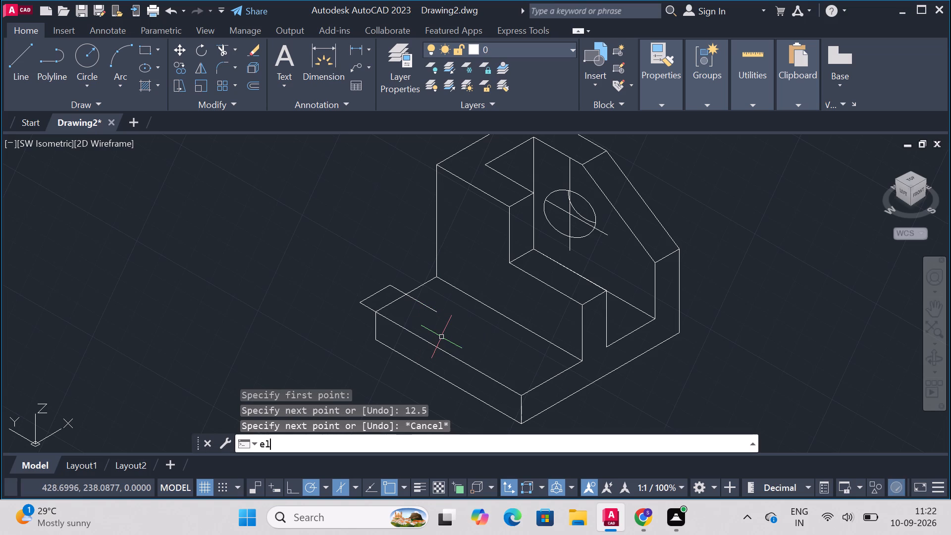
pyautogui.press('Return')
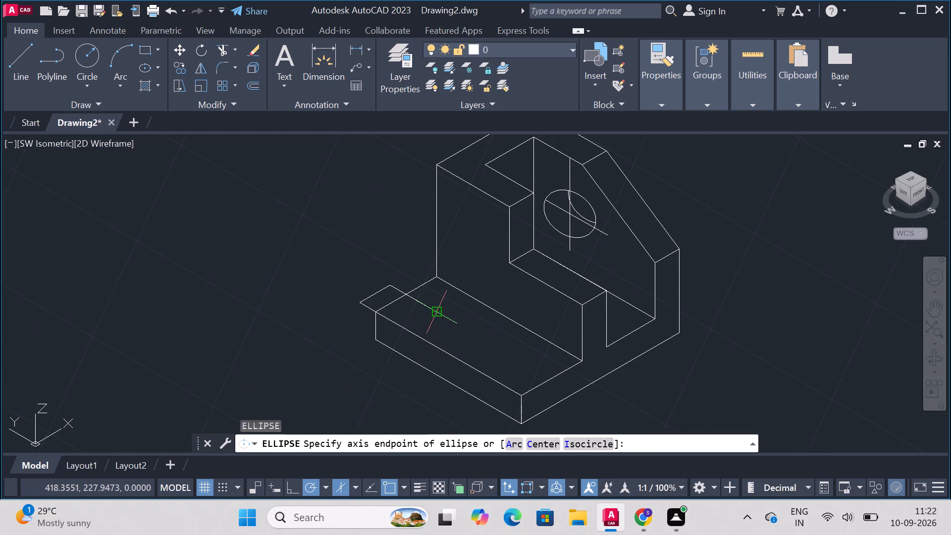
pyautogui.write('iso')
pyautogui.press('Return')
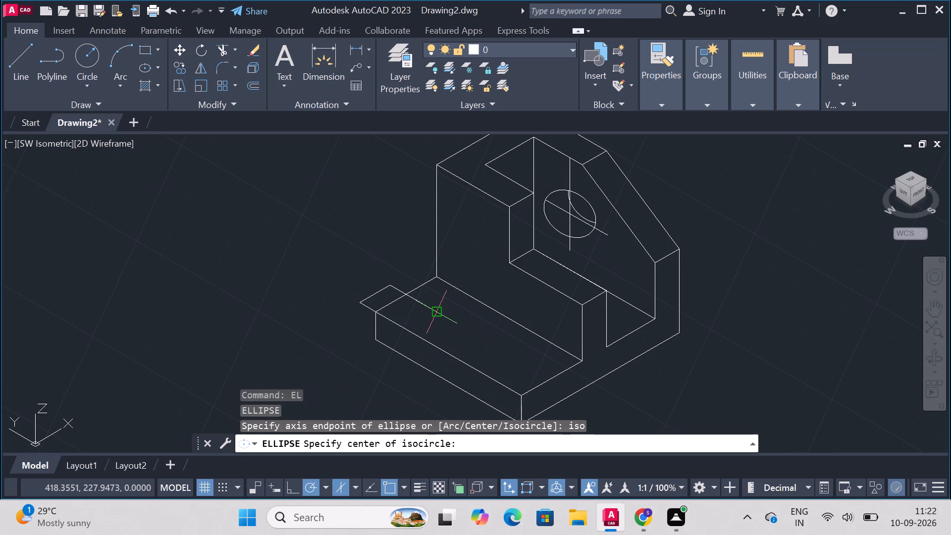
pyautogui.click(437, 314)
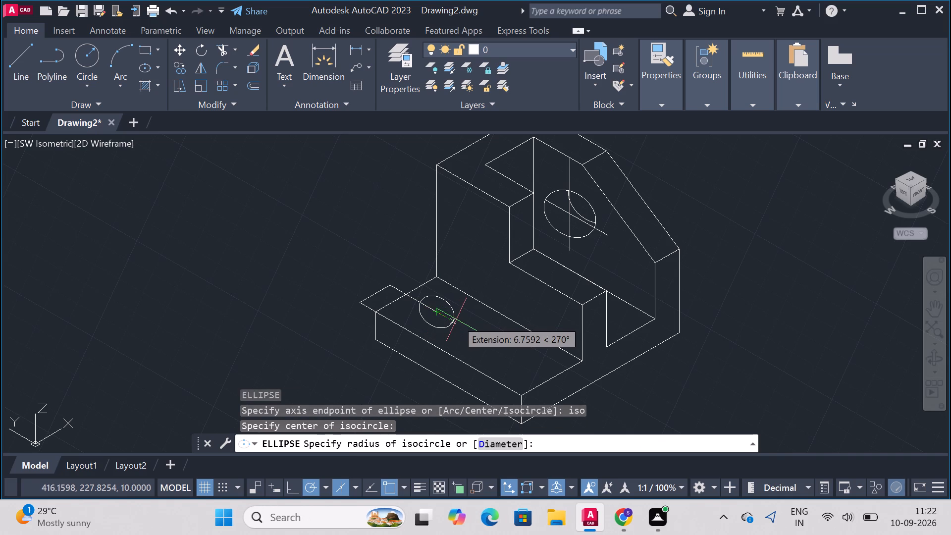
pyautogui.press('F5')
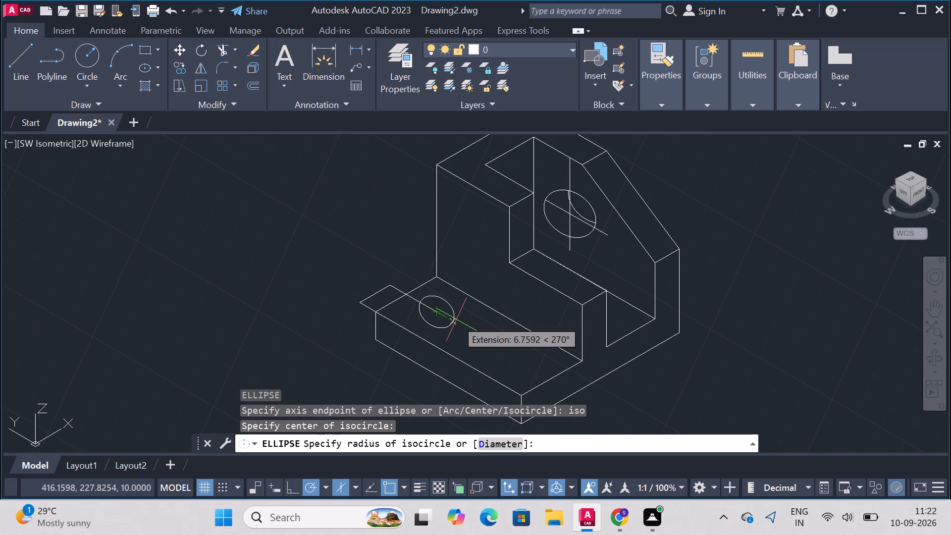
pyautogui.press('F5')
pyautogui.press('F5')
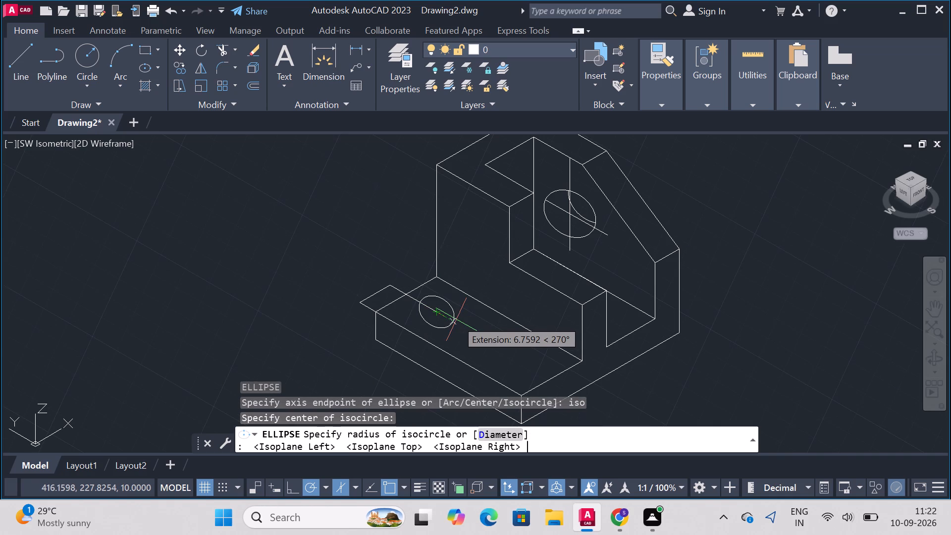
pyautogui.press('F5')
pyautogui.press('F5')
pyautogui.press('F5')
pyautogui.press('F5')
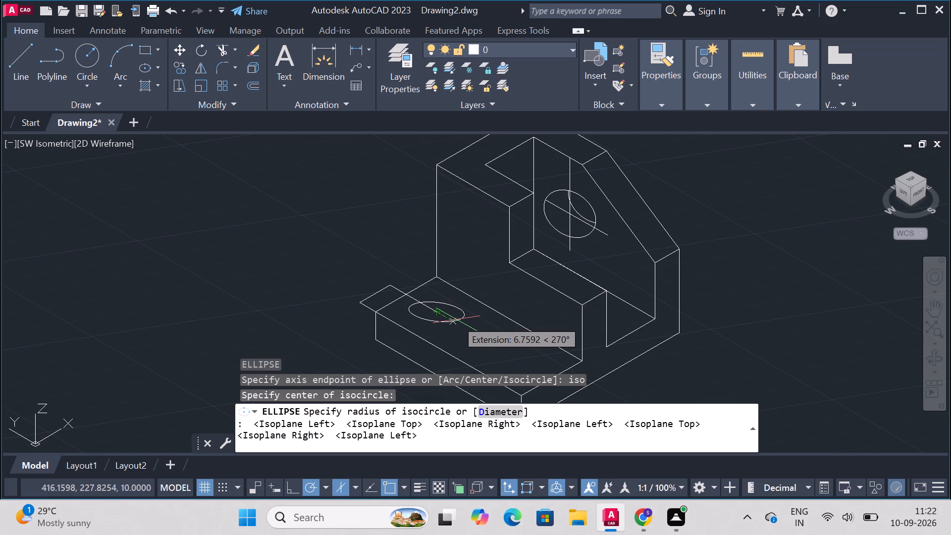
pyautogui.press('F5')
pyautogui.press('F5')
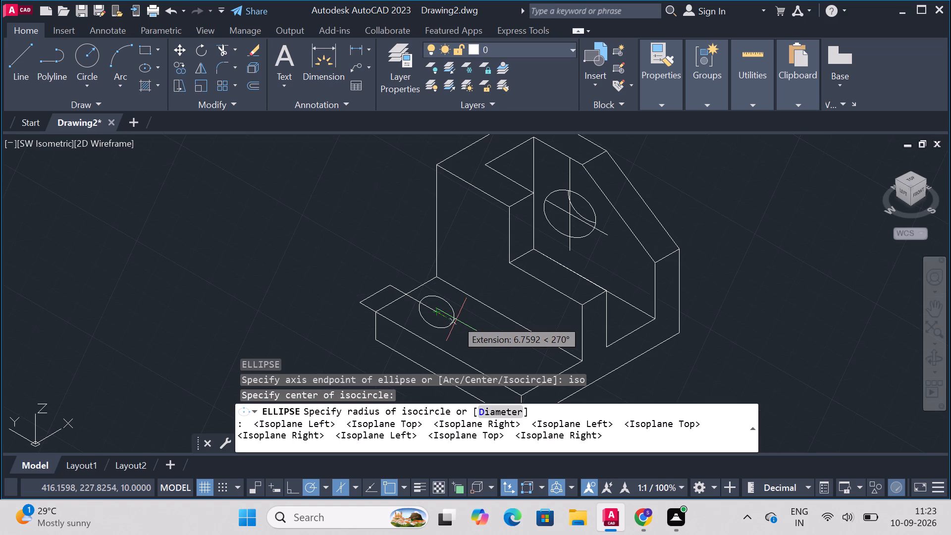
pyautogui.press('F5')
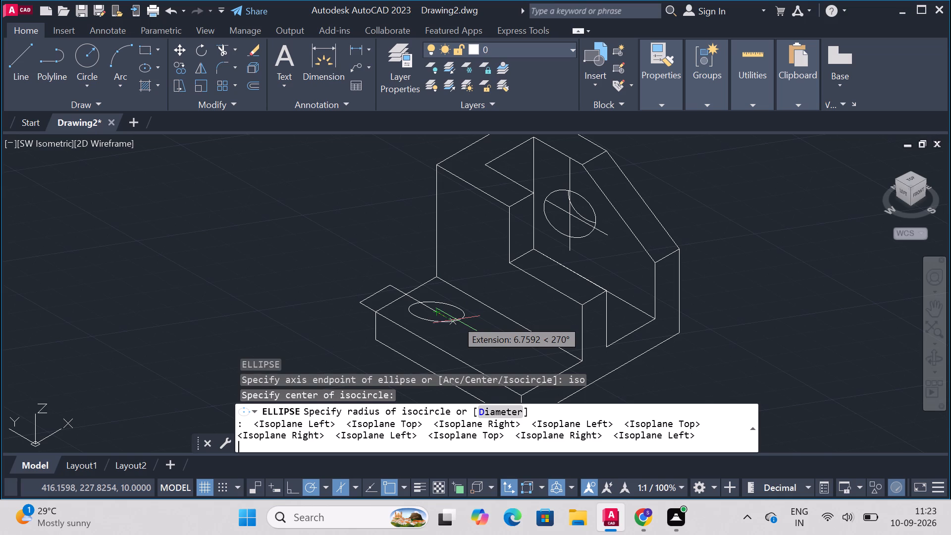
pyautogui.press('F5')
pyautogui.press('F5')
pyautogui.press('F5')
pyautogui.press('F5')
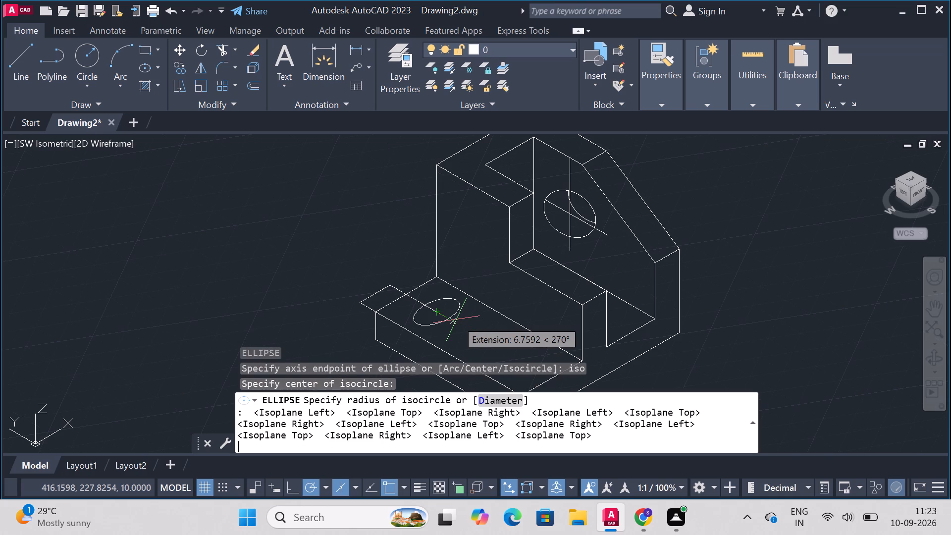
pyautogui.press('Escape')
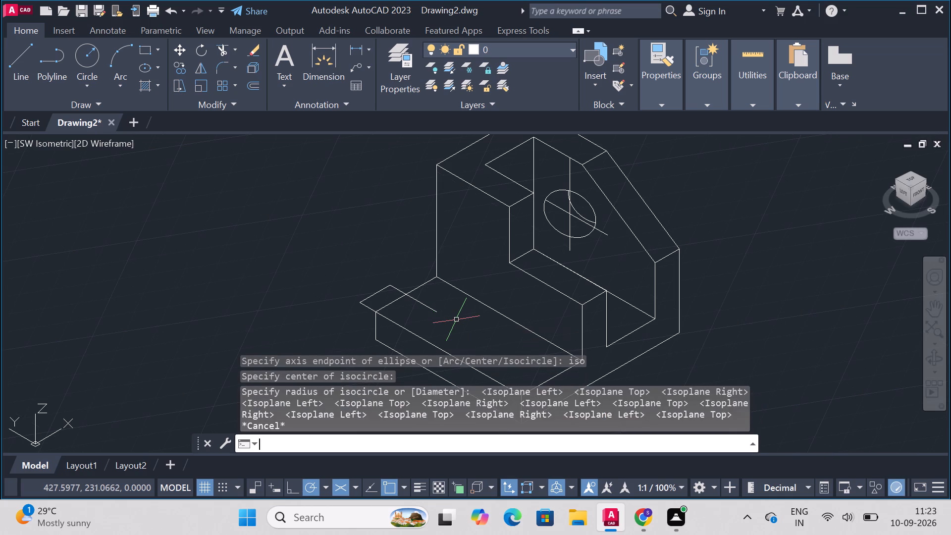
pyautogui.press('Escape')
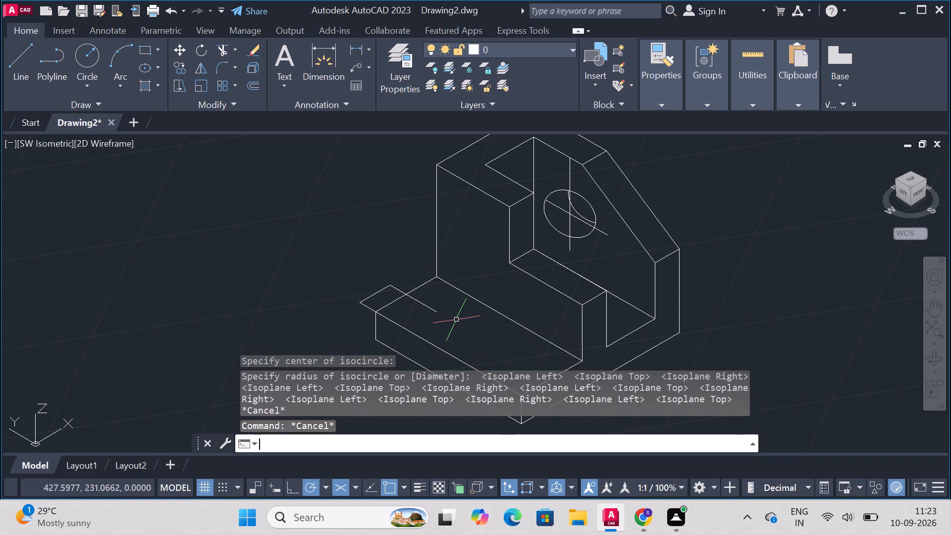
# Preview an isocircle centred on the guide line's inner end in each isoplane, leaving the isoplane set to Left.
pyautogui.write('el')
pyautogui.press('Return')
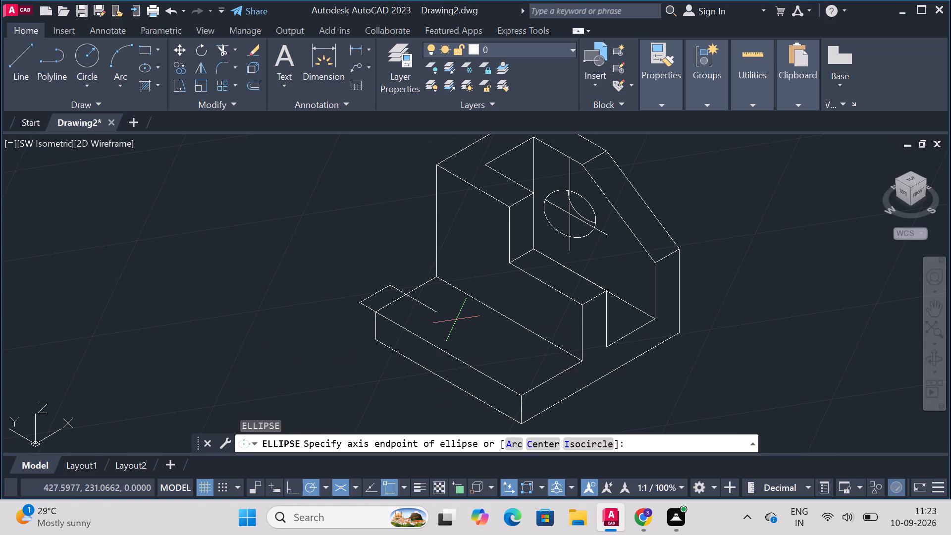
pyautogui.write('iso')
pyautogui.press('Return')
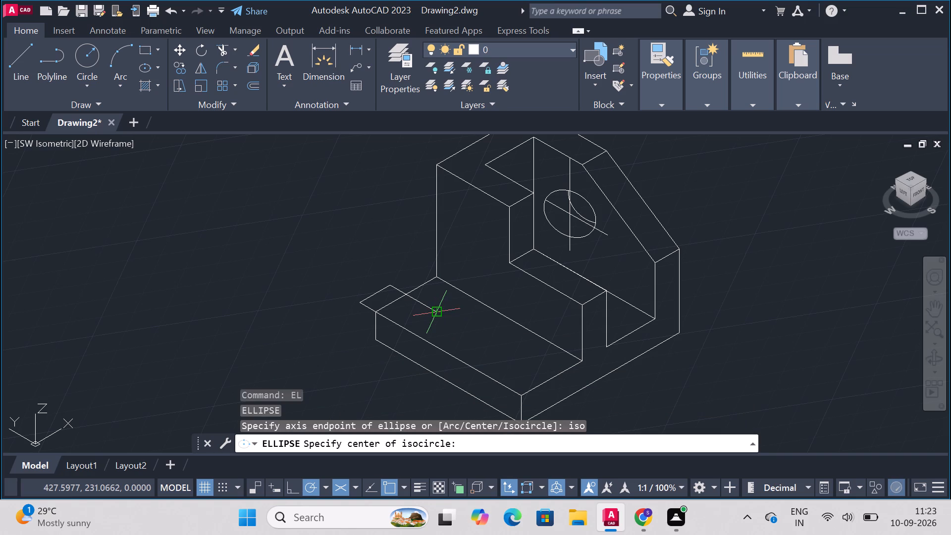
pyautogui.doubleClick(441, 314)
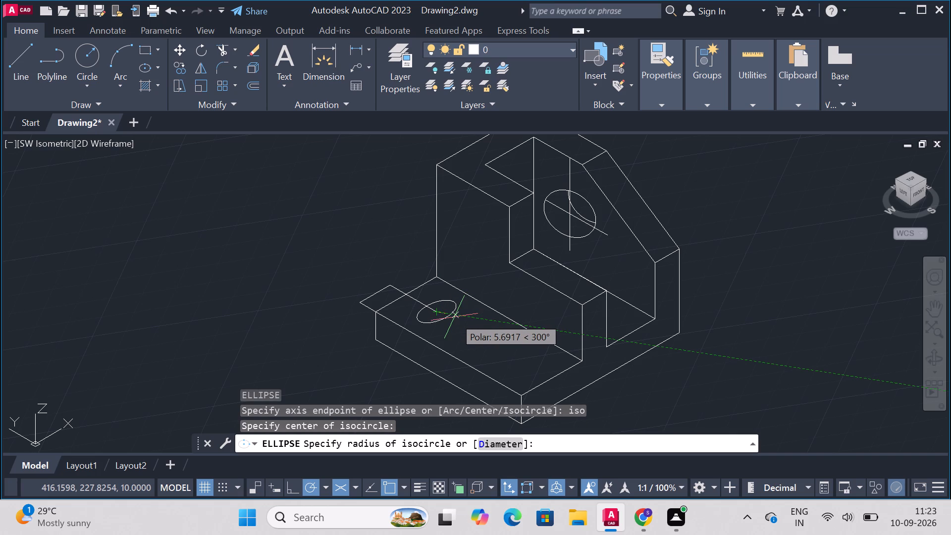
pyautogui.press('F5')
pyautogui.press('F5')
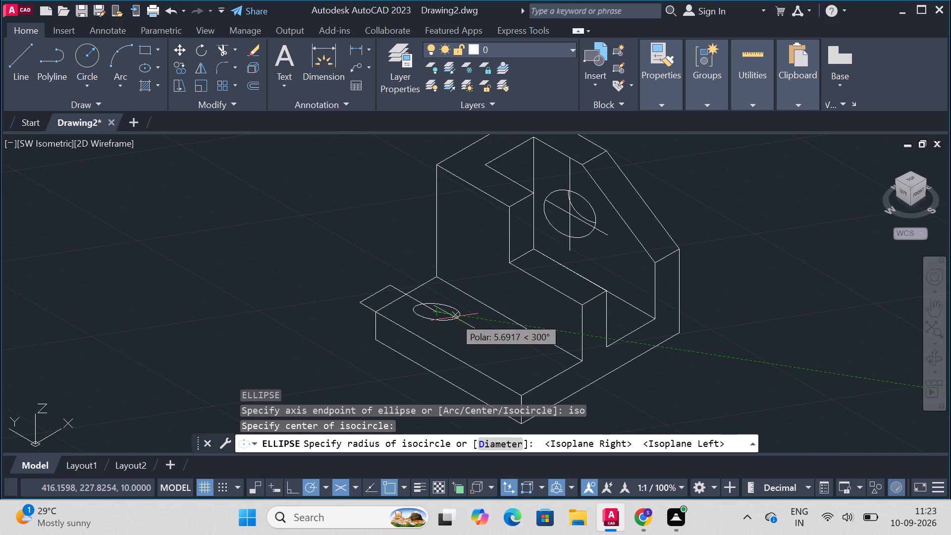
pyautogui.press('F5')
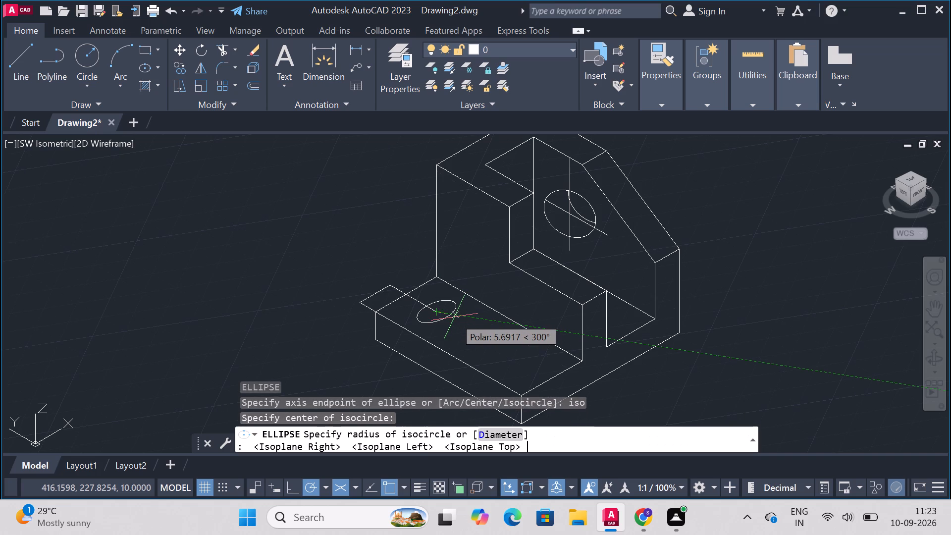
pyautogui.press('F5')
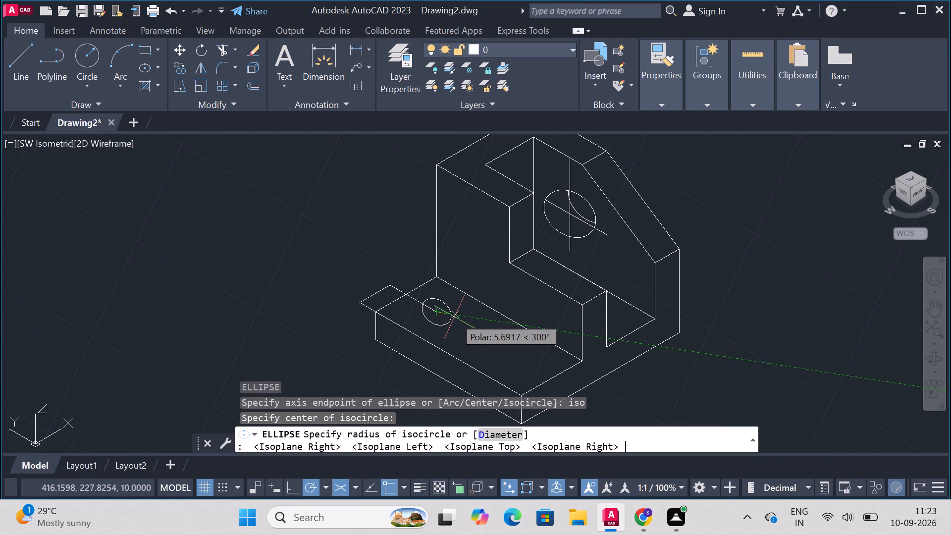
pyautogui.press('F5')
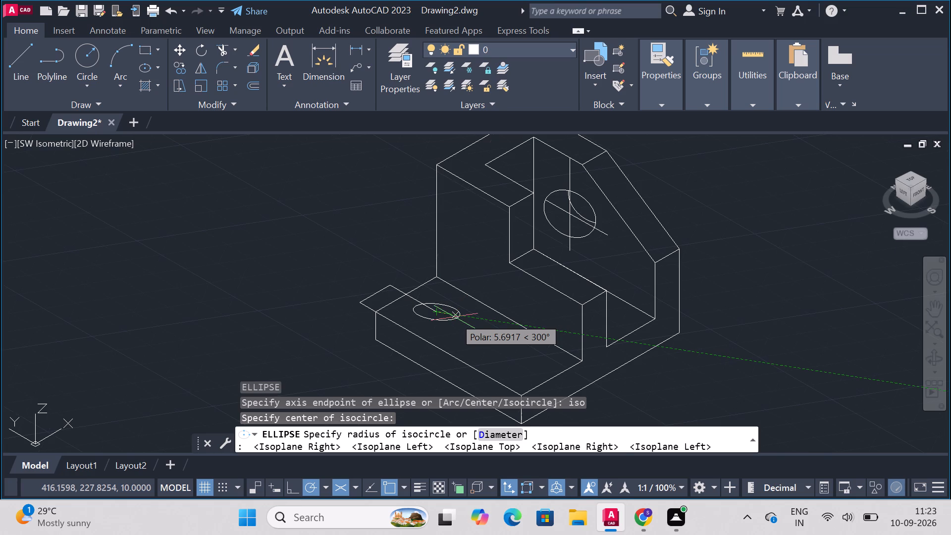
pyautogui.press('F5')
pyautogui.press('F5')
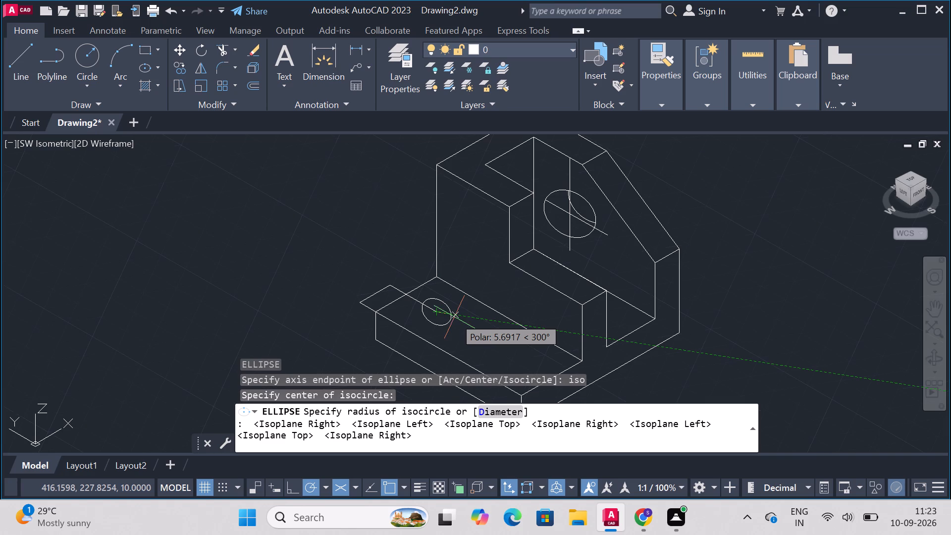
pyautogui.press('F5')
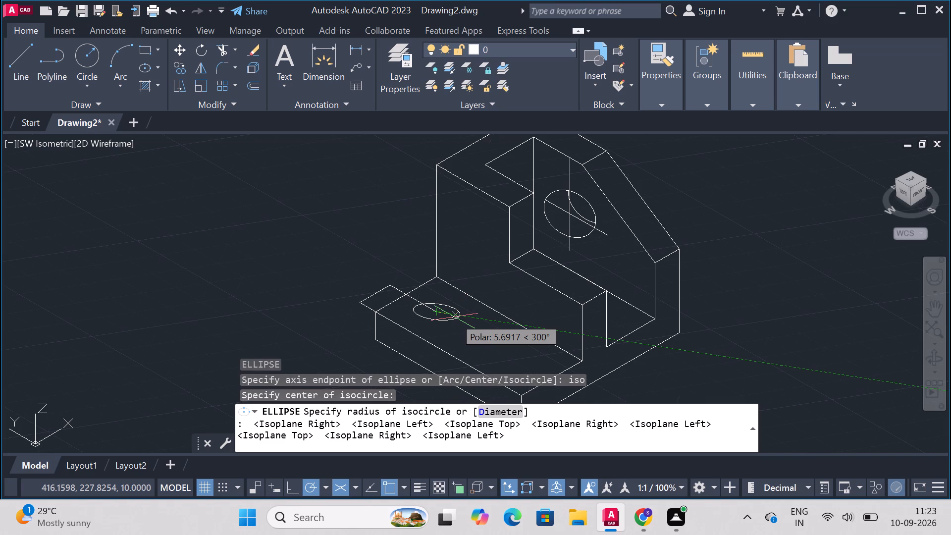
pyautogui.press('Escape')
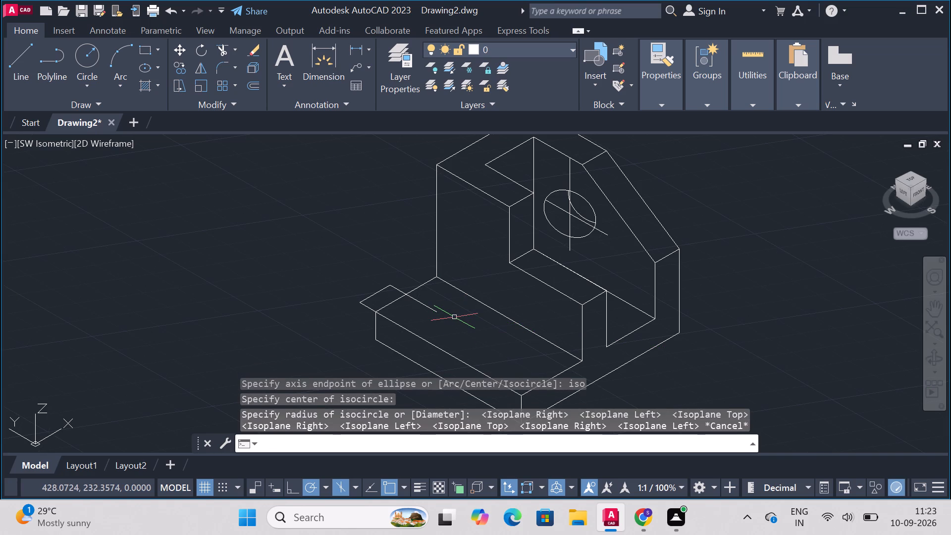
# Draw an isocircle of diameter 10 centred on the guide line's inner end on the base step's top face.
pyautogui.write('el')
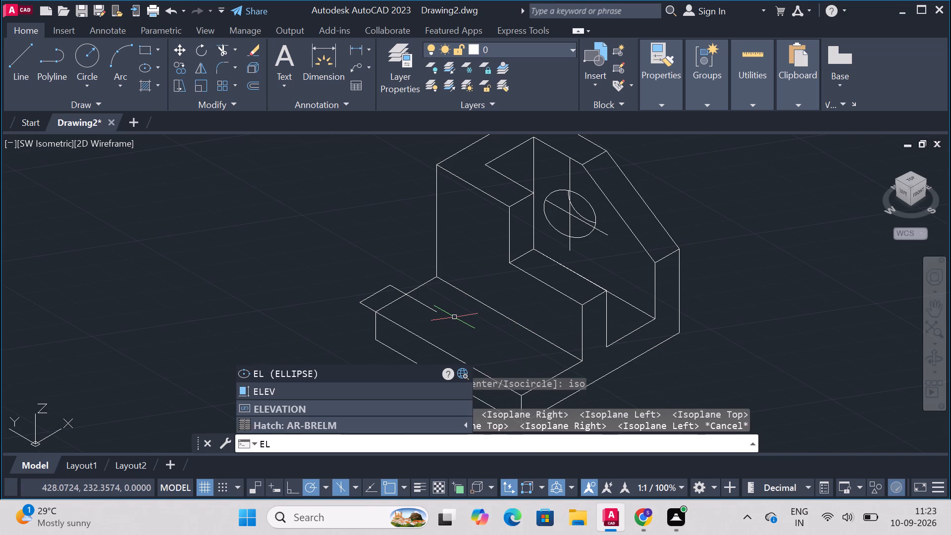
pyautogui.press('Return')
pyautogui.write('iso')
pyautogui.press('Return')
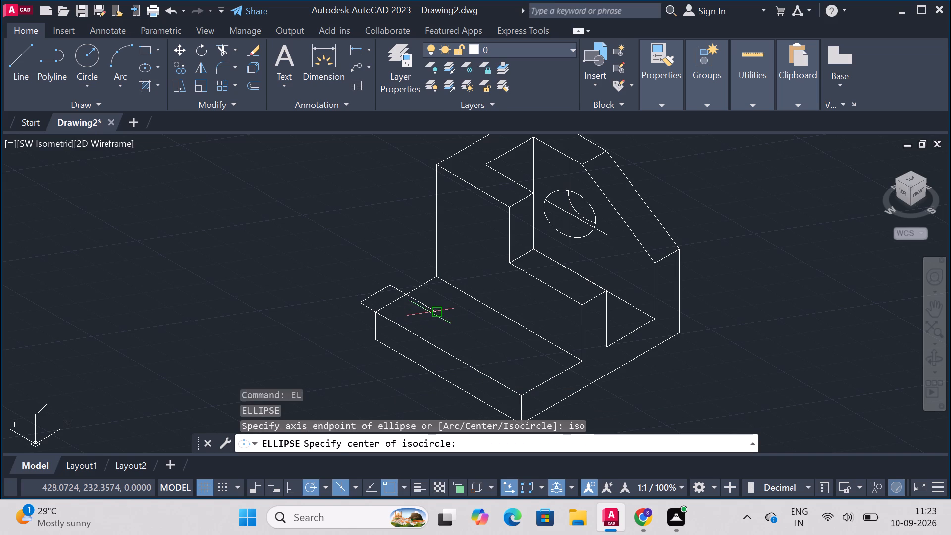
pyautogui.click(438, 312)
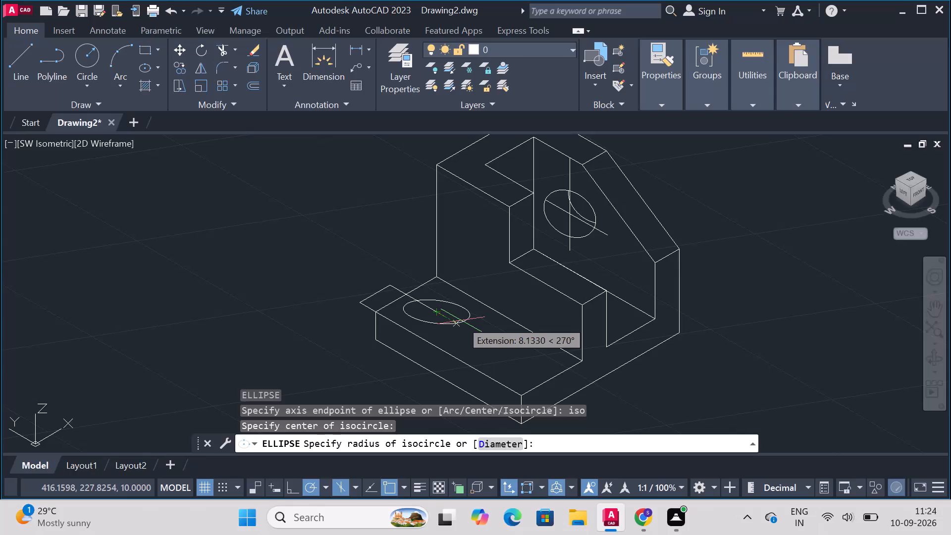
pyautogui.press('d')
pyautogui.press('Return')
pyautogui.write('10')
pyautogui.press('Return')
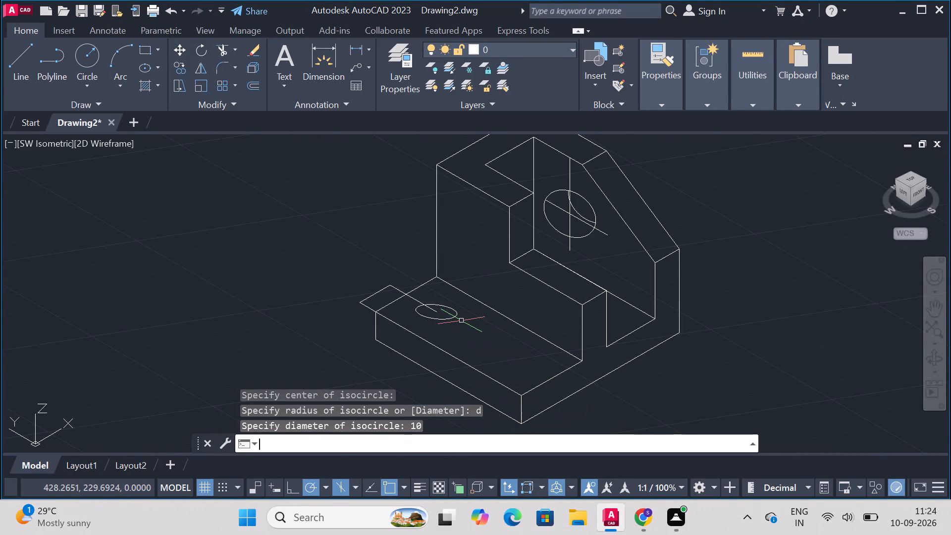
pyautogui.press('Escape')
# Erase the four guide lines around the base step's short edge, keeping the new isocircle.
pyautogui.click(414, 297)
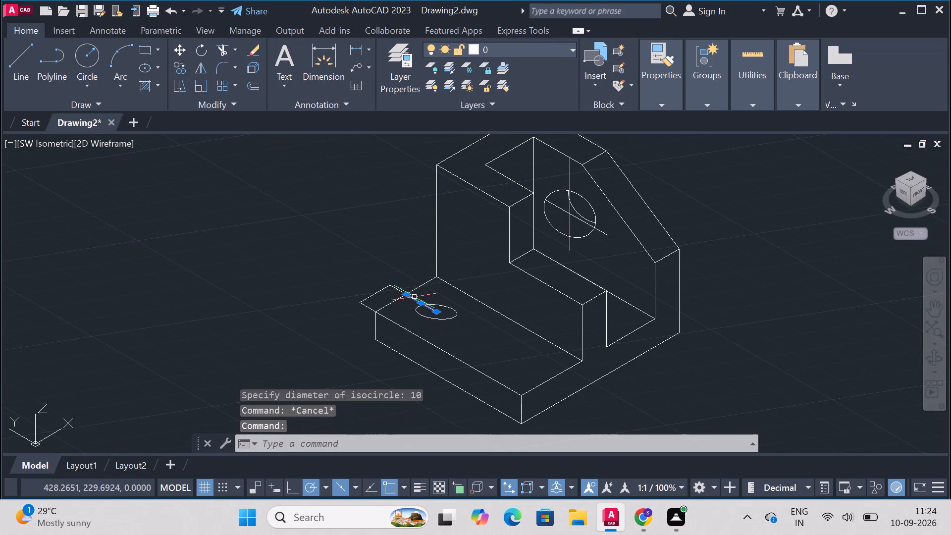
pyautogui.press('Delete')
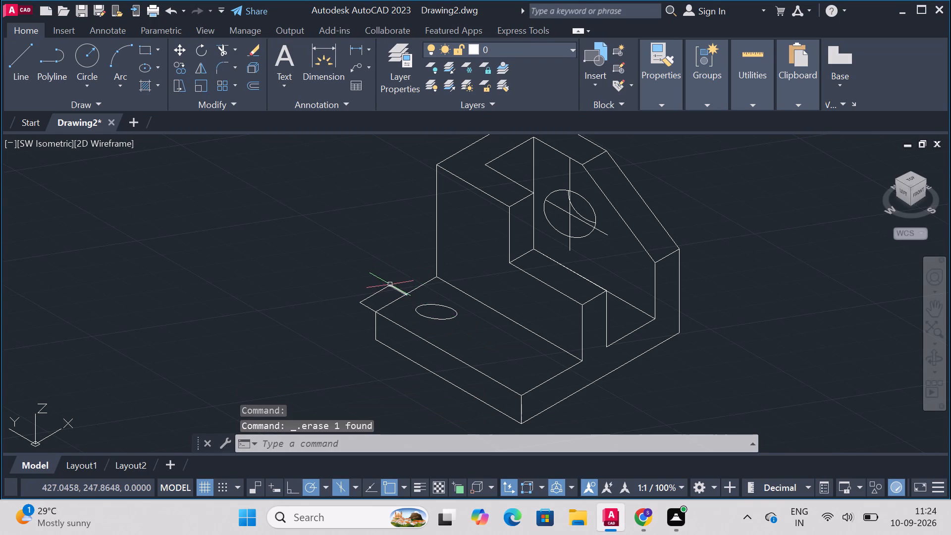
pyautogui.click(391, 287)
pyautogui.press('Delete')
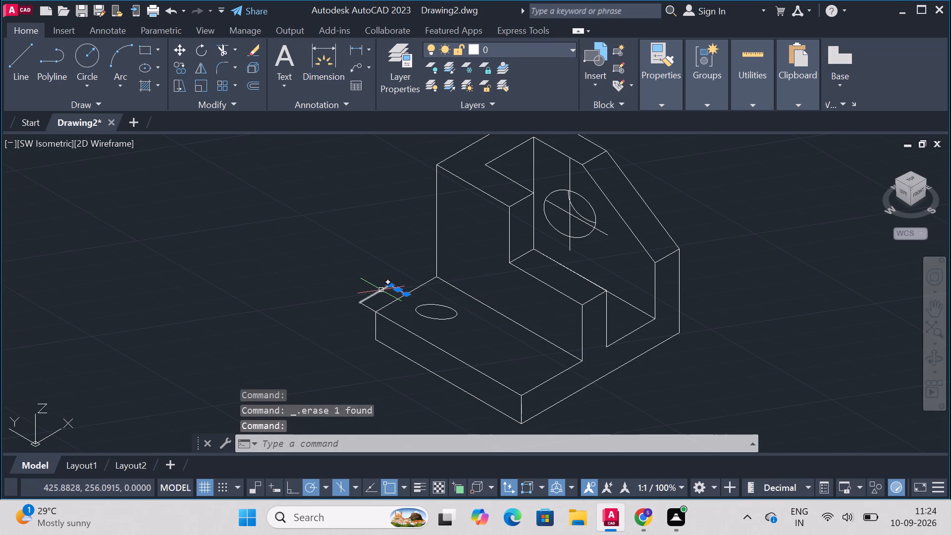
pyautogui.press('Escape')
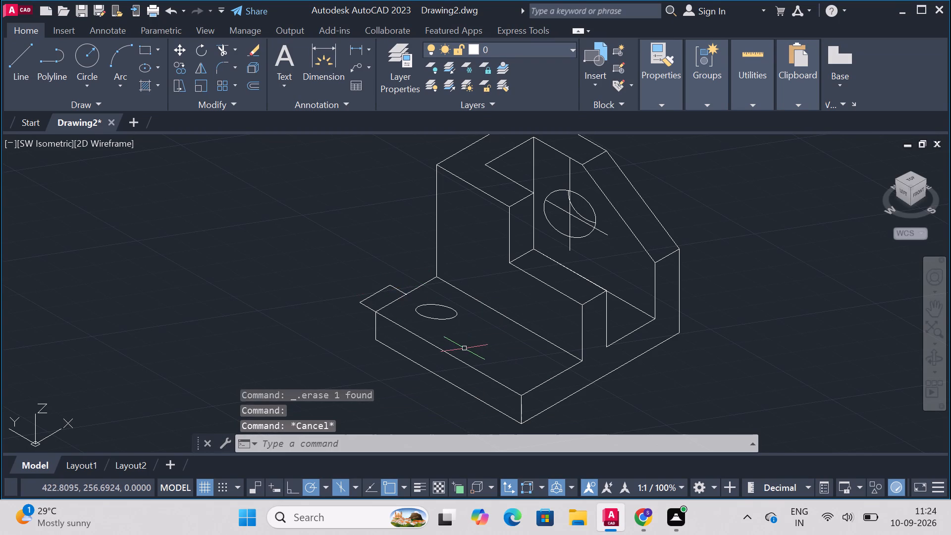
pyautogui.click(379, 290)
pyautogui.press('Delete')
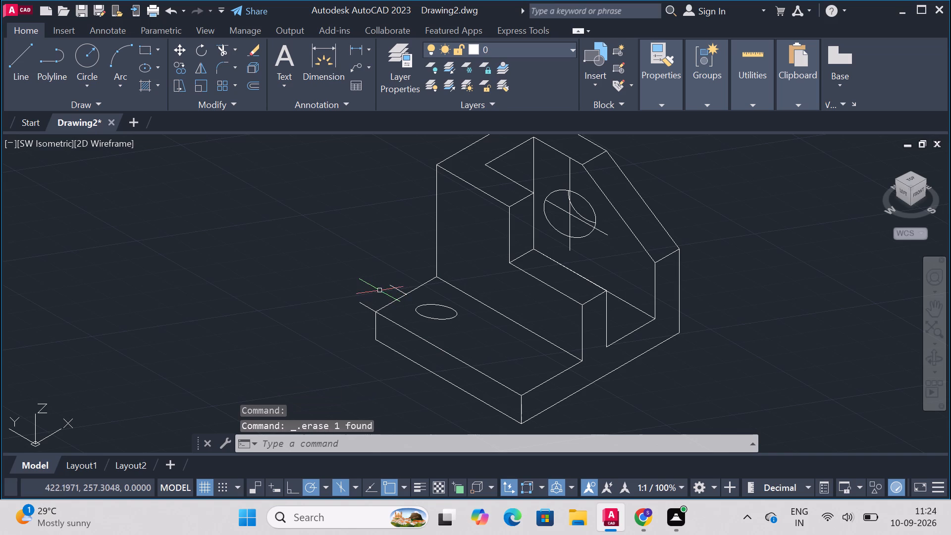
pyautogui.click(365, 305)
pyautogui.press('Delete')
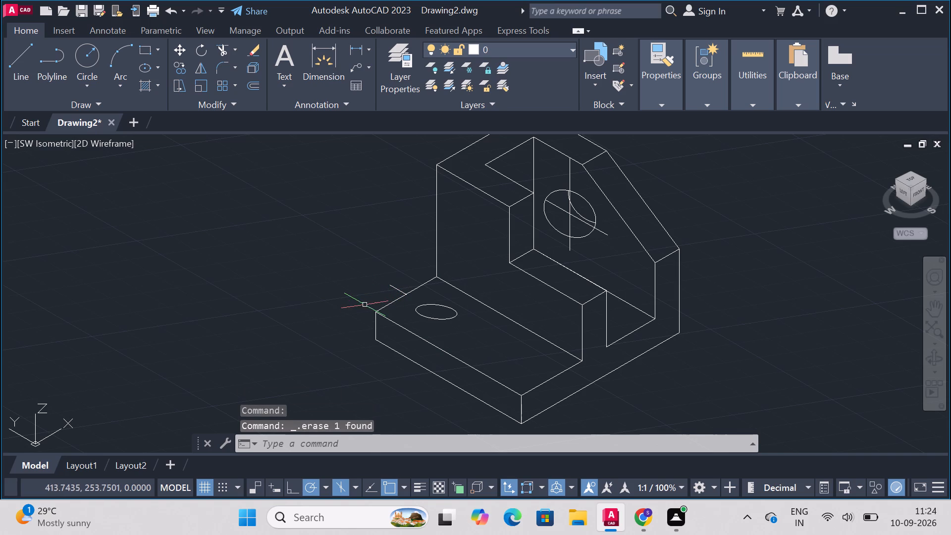
pyautogui.click(390, 286)
pyautogui.press('Delete')
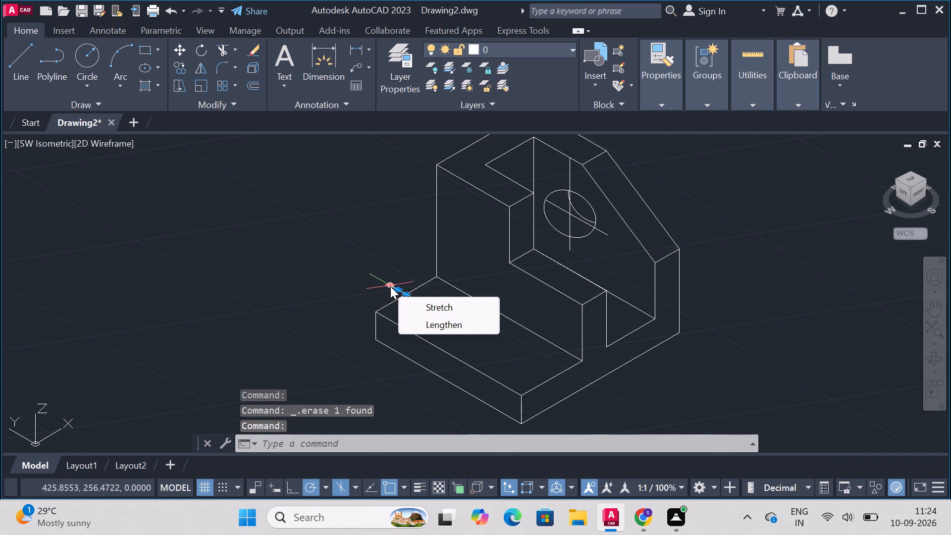
pyautogui.click(390, 286)
pyautogui.press('Delete')
pyautogui.press('Delete')
pyautogui.press('Delete')
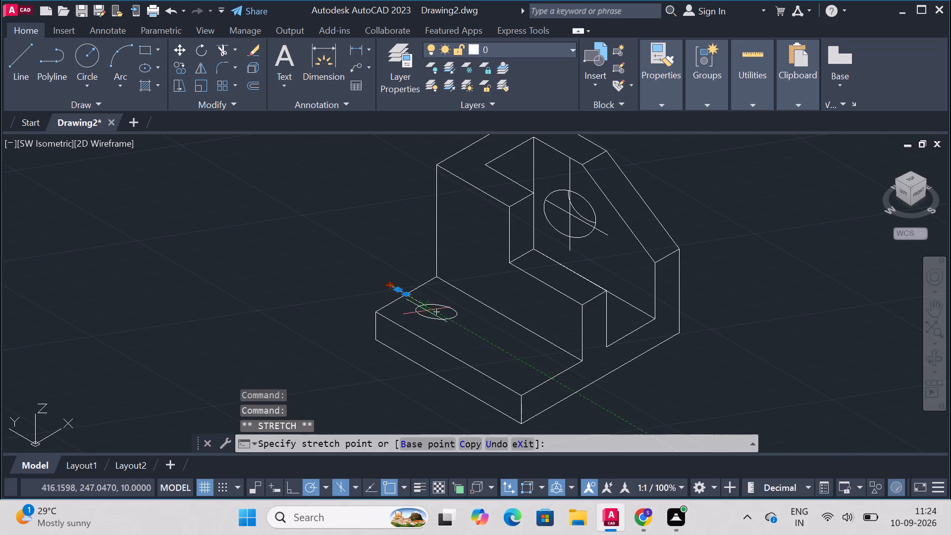
pyautogui.press('Escape')
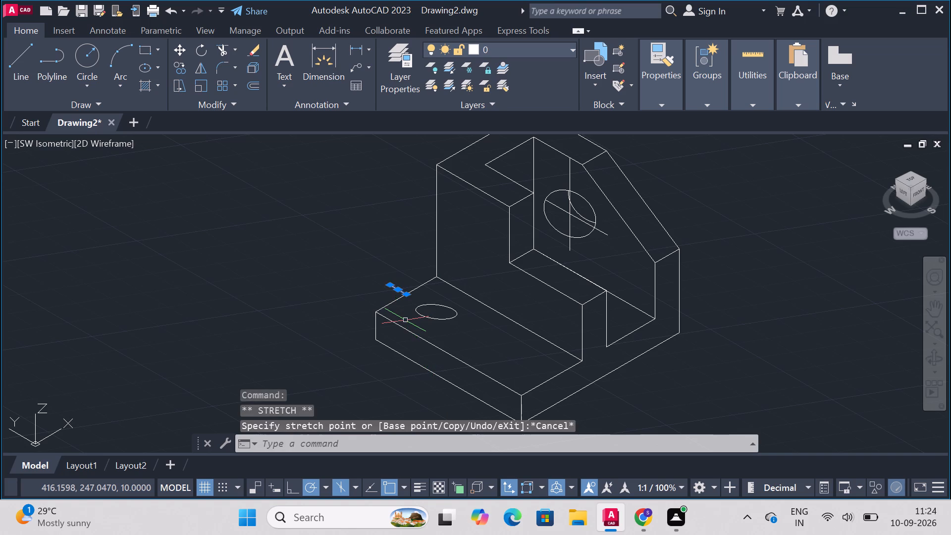
pyautogui.press('Delete')
pyautogui.press('Escape')
pyautogui.press('Escape')
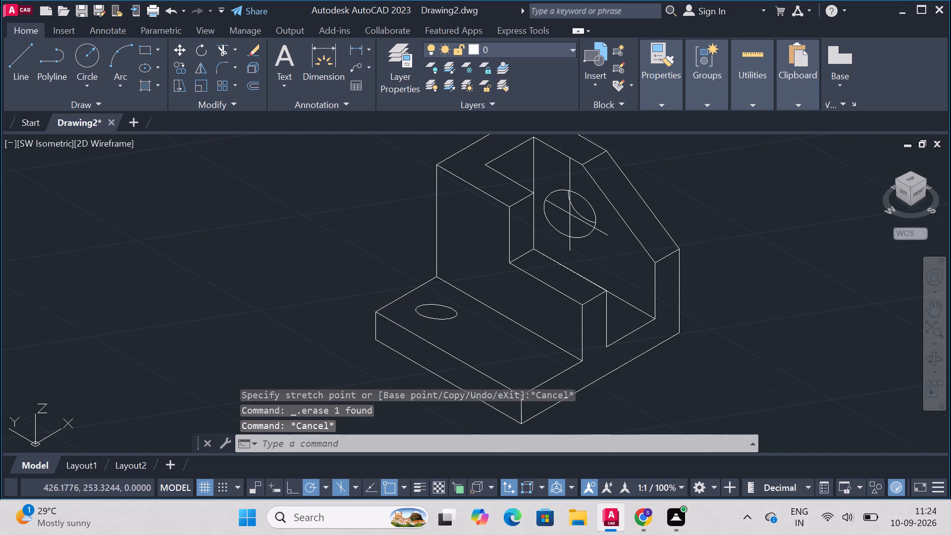
# Draw a 35-unit guide line at 270° from the isocircle's centre along the base step's top face.
pyautogui.write('line')
pyautogui.press('Return')
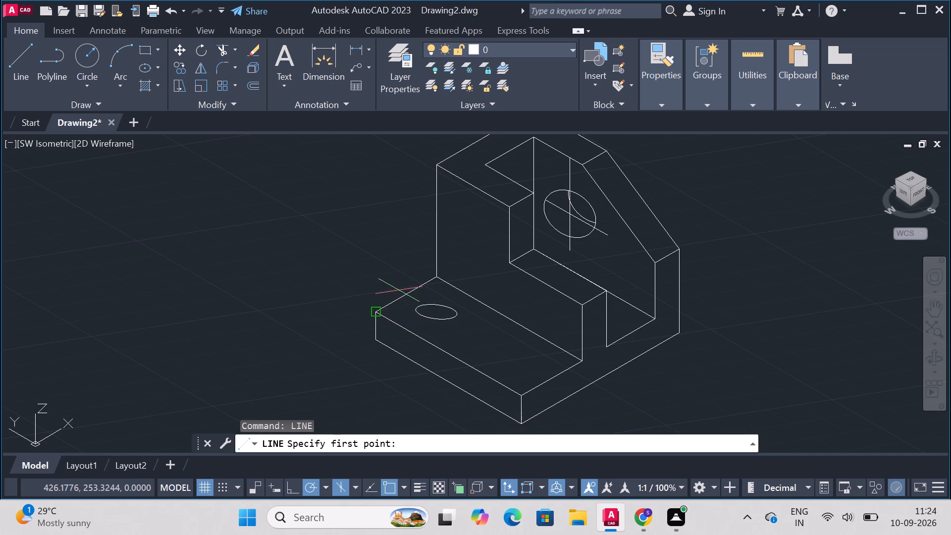
pyautogui.click(434, 315)
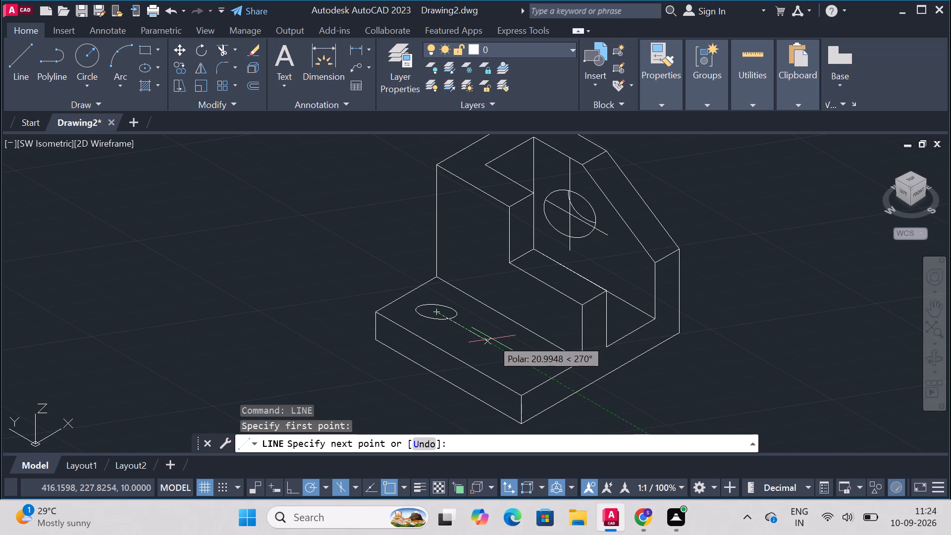
pyautogui.write('35')
pyautogui.press('Return')
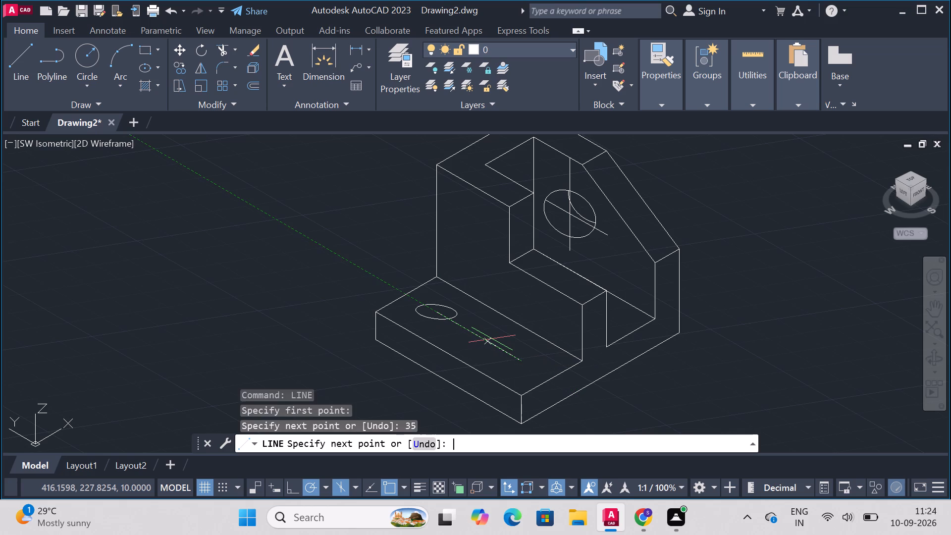
pyautogui.press('Escape')
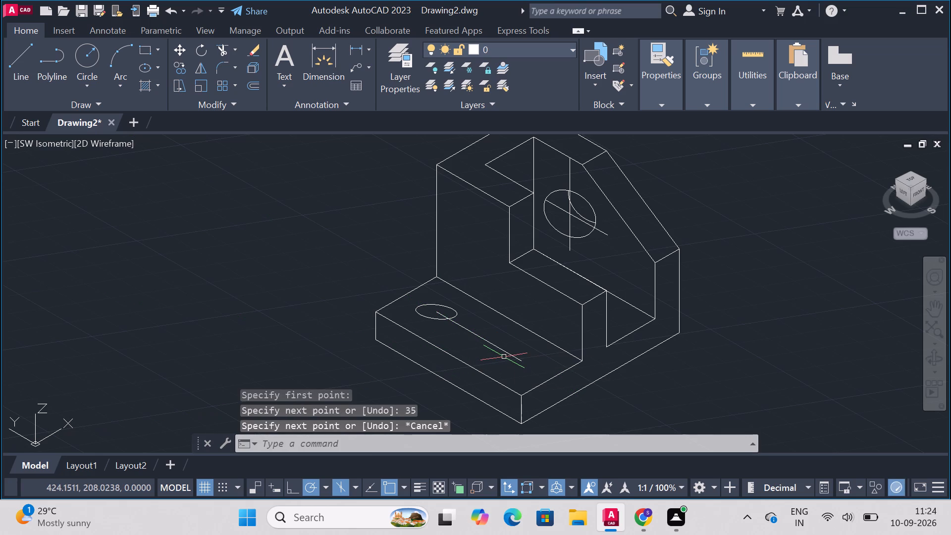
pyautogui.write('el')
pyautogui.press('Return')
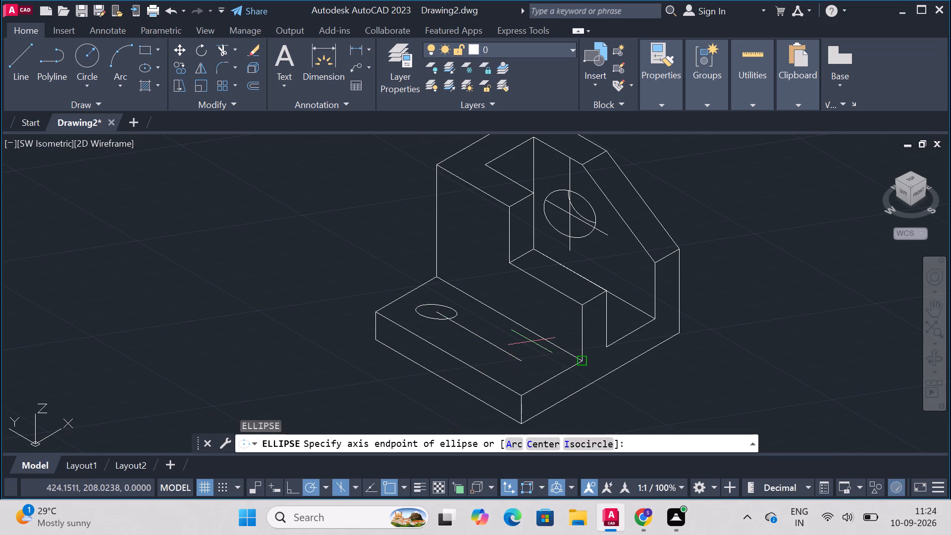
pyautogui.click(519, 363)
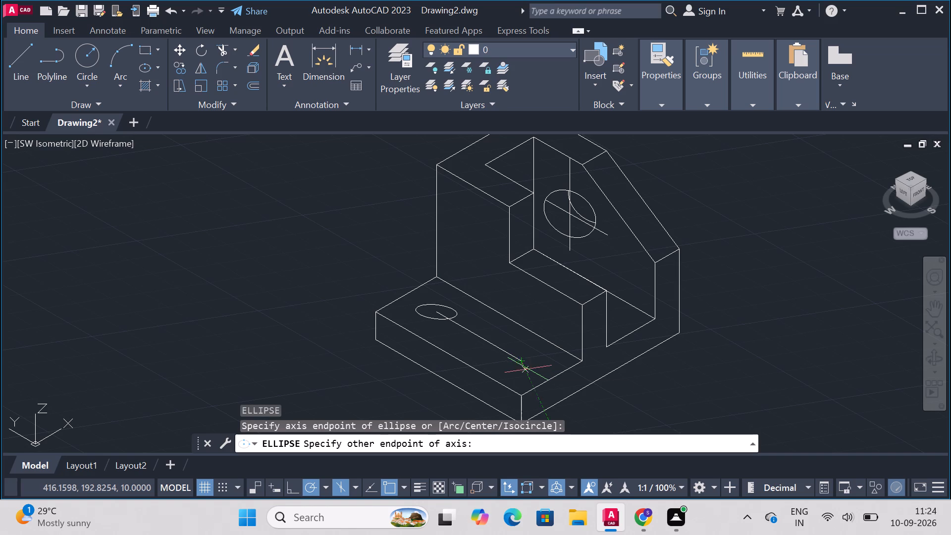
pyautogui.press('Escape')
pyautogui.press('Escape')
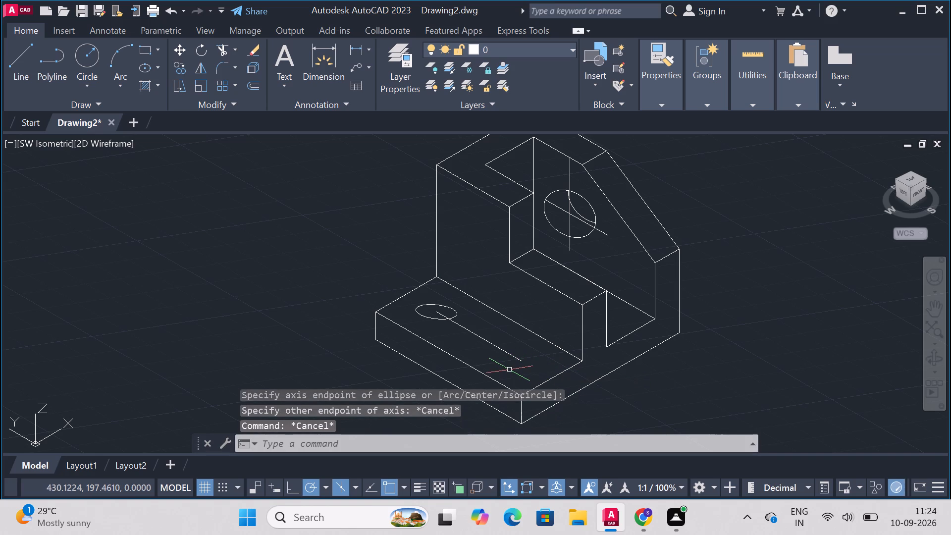
# Draw an isocircle of diameter 10 centred on the far end of the 35-unit guide line on the base step's top face.
pyautogui.write('el')
pyautogui.press('Return')
pyautogui.write('iso')
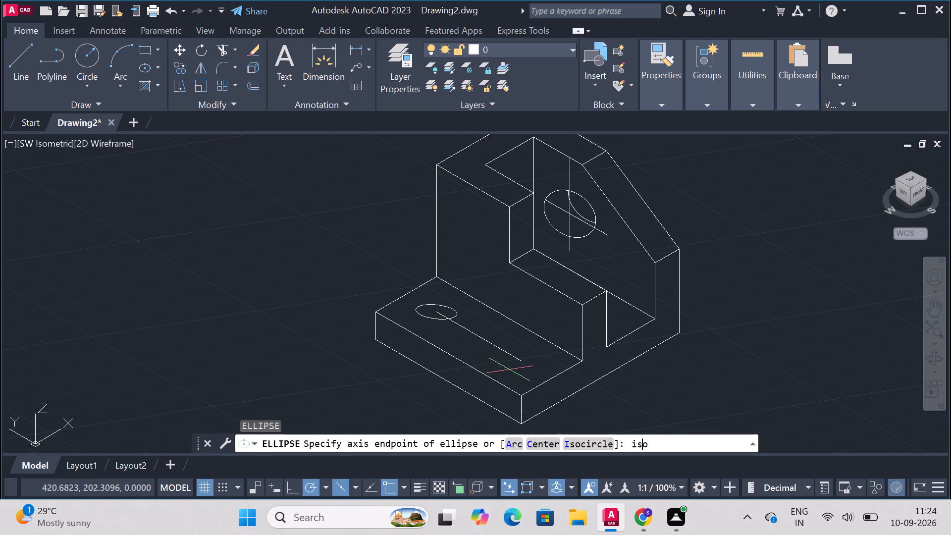
pyautogui.press('Return')
pyautogui.click(519, 359)
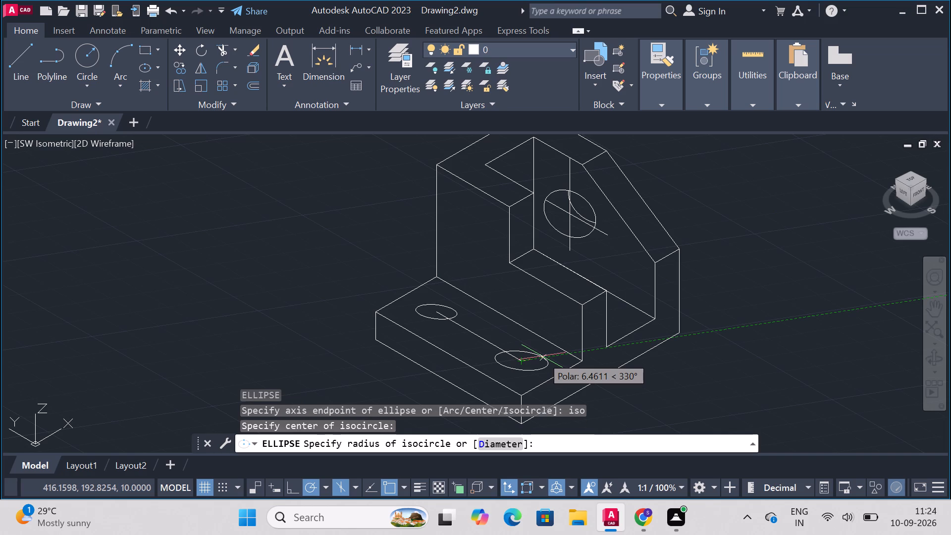
pyautogui.press('F5')
pyautogui.press('F5')
pyautogui.press('F5')
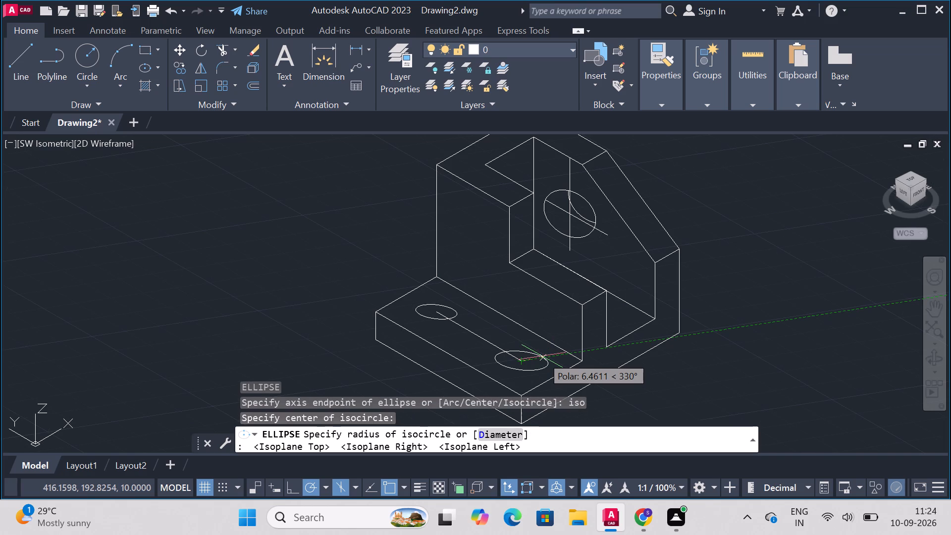
pyautogui.press('d')
pyautogui.press('Return')
pyautogui.write('10')
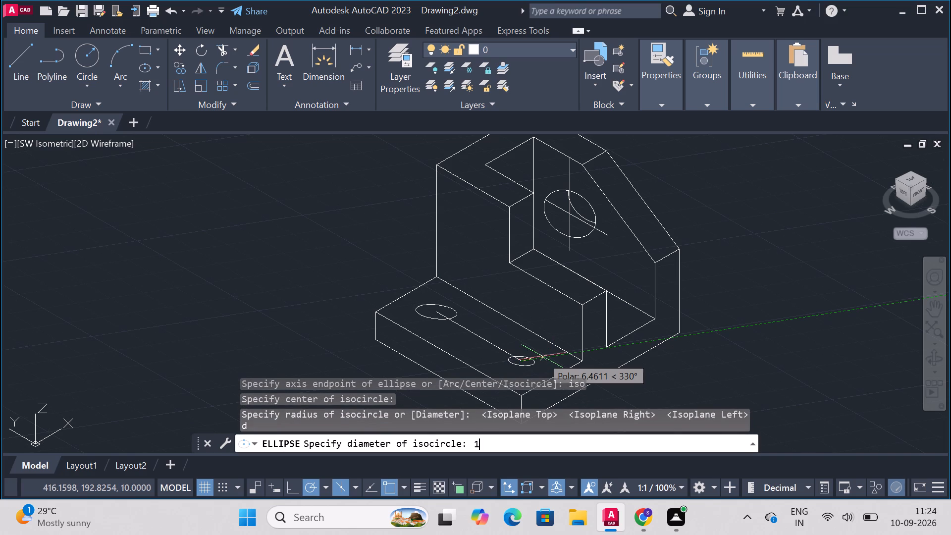
pyautogui.press('Return')
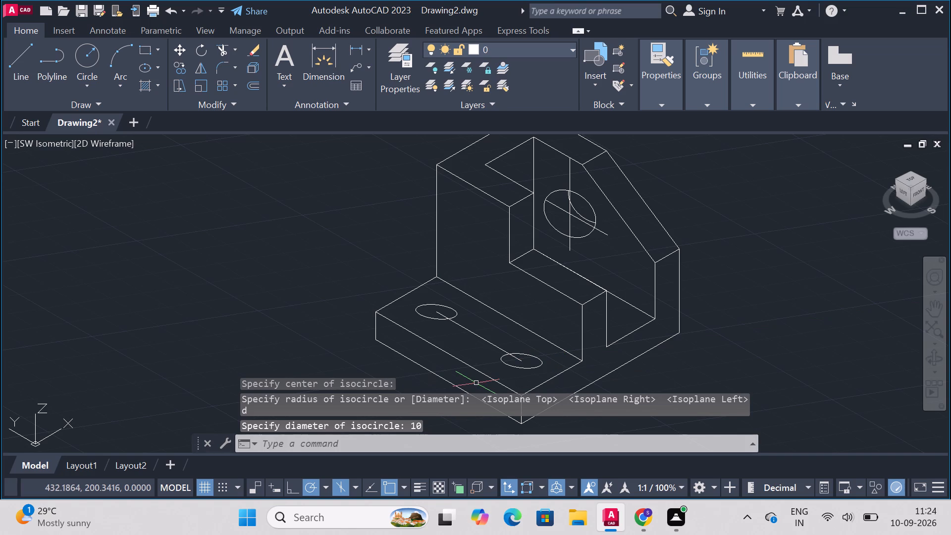
pyautogui.press('Escape')
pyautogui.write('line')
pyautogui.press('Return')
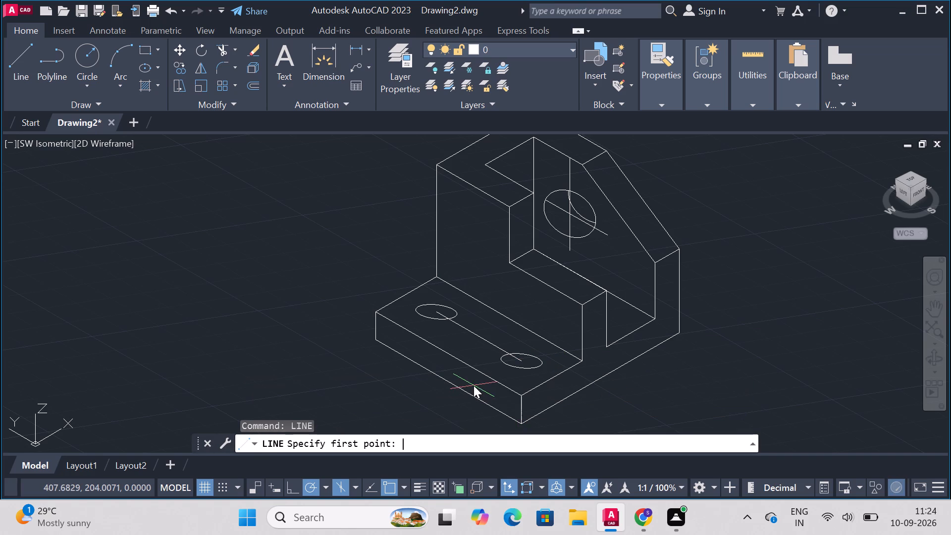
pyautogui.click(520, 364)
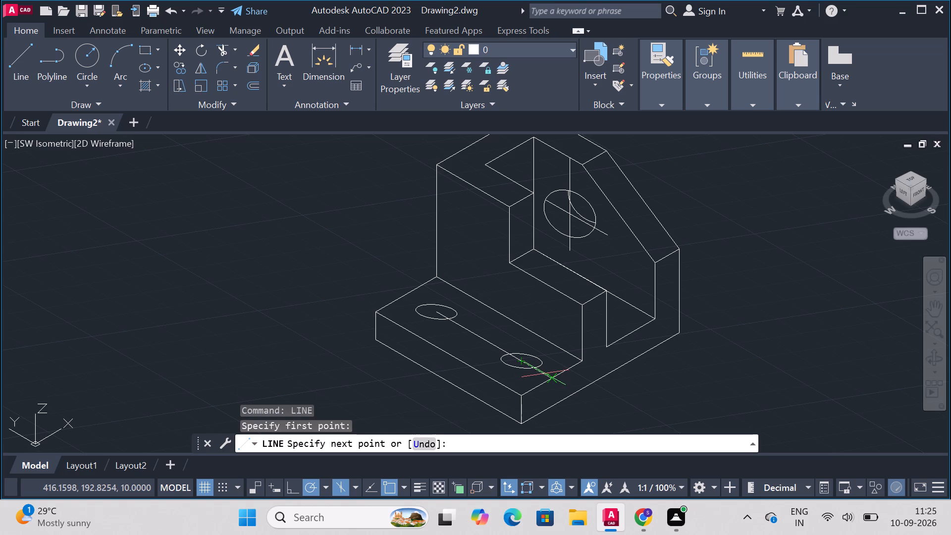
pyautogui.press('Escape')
# Draw a line about 20 units long at 90° from the first base isocircle's centre, extending beyond the step's short edge.
pyautogui.write('line')
pyautogui.press('Return')
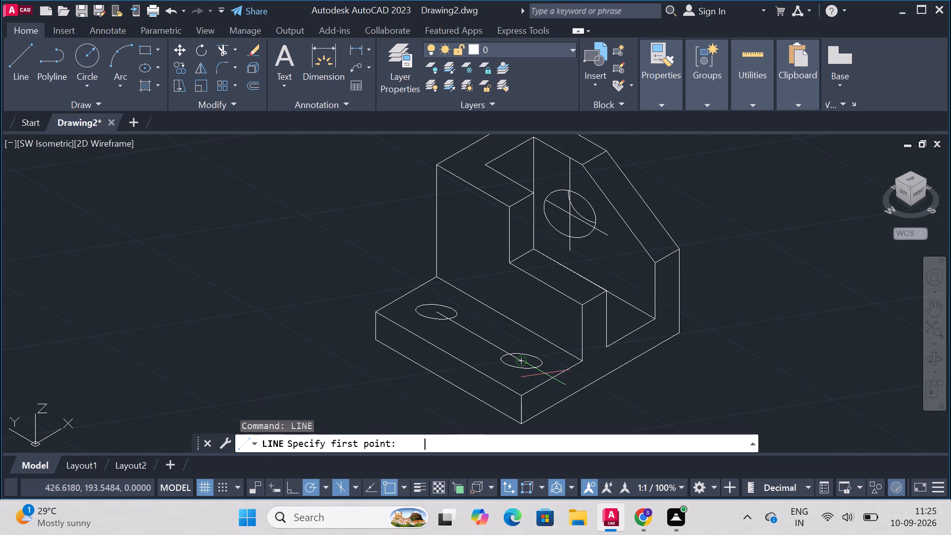
pyautogui.click(437, 310)
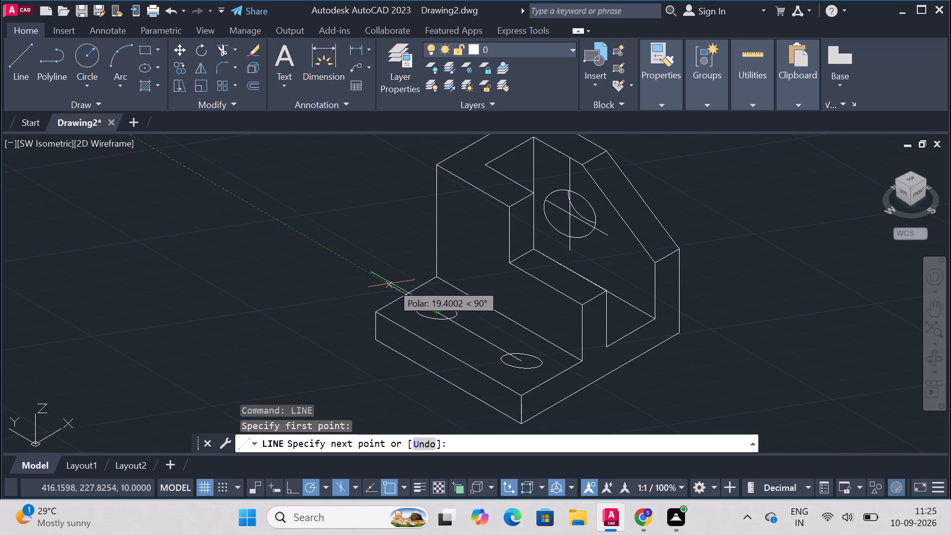
pyautogui.click(386, 284)
pyautogui.press('Escape')
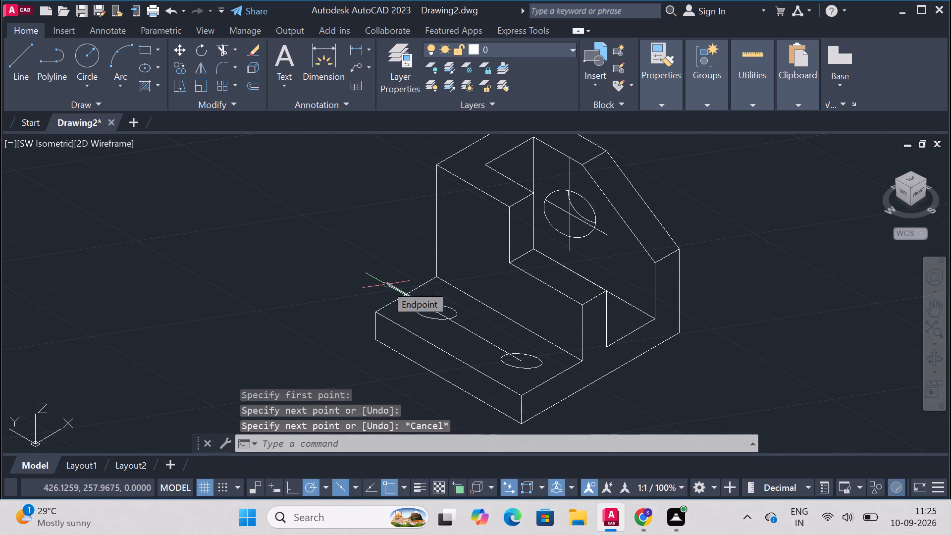
# Draw two opposite cross-centreline segments from the first base isocircle's centre to its edge, one at 330° and one the other way.
pyautogui.write('line')
pyautogui.press('Return')
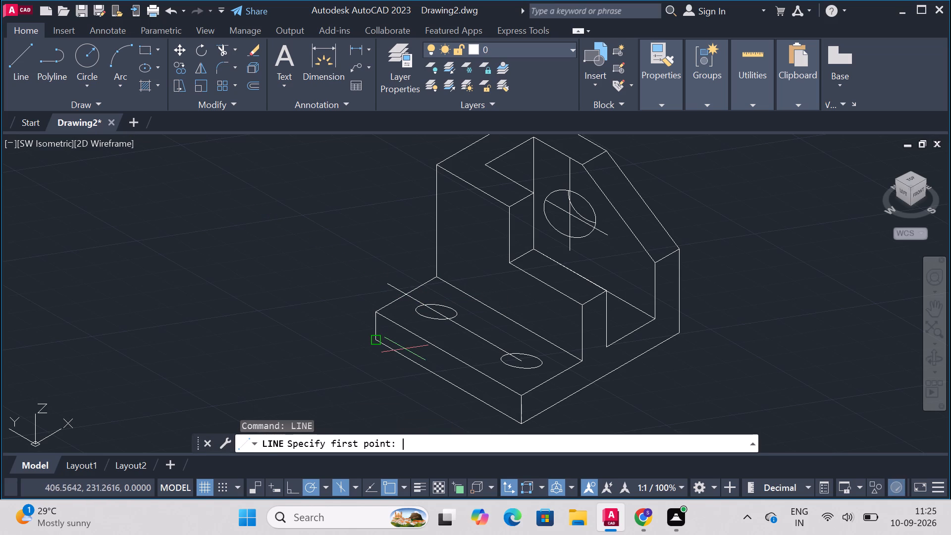
pyautogui.click(434, 309)
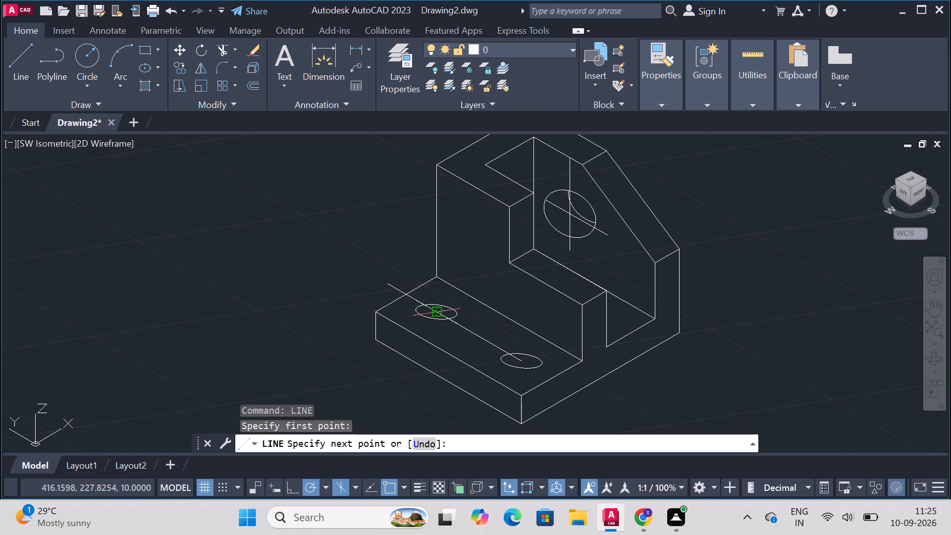
pyautogui.click(463, 305)
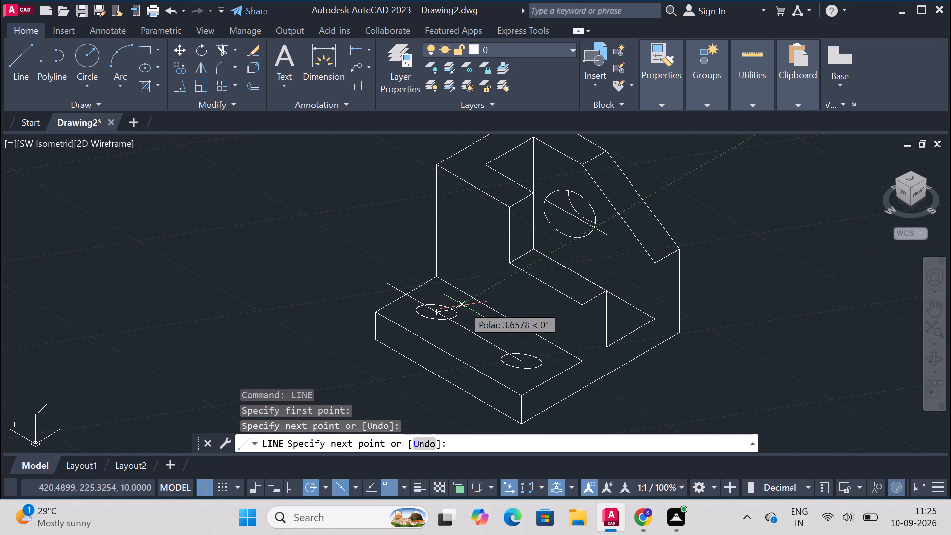
pyautogui.press('Escape')
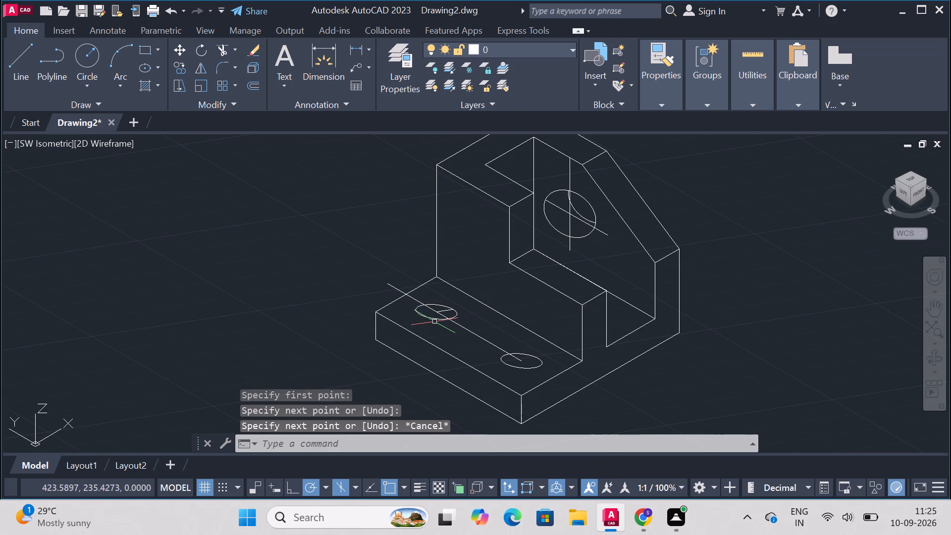
pyautogui.write('line')
pyautogui.press('Return')
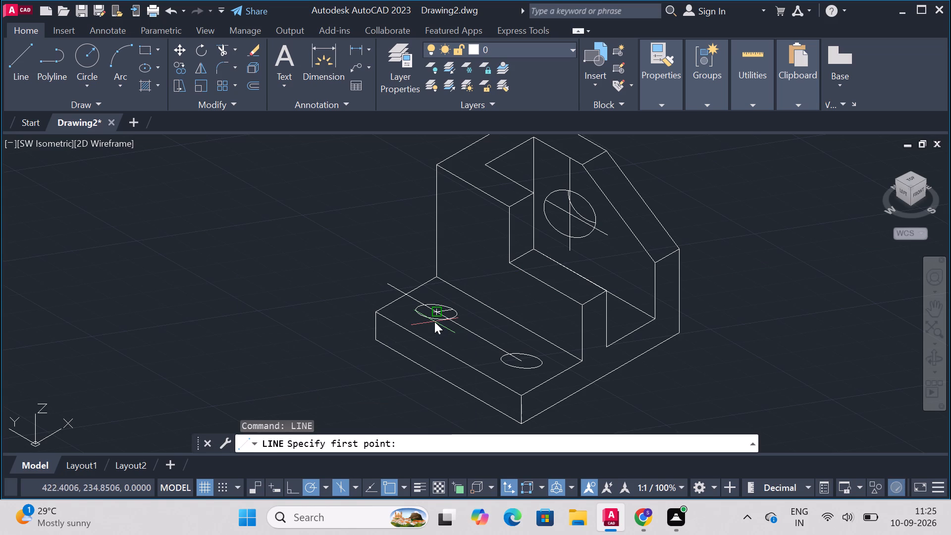
pyautogui.click(436, 315)
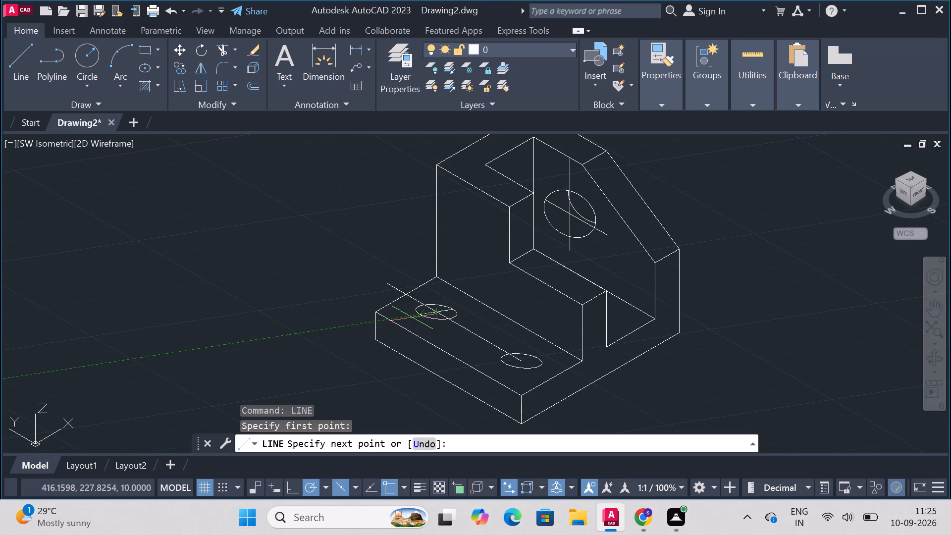
pyautogui.click(412, 318)
pyautogui.press('Escape')
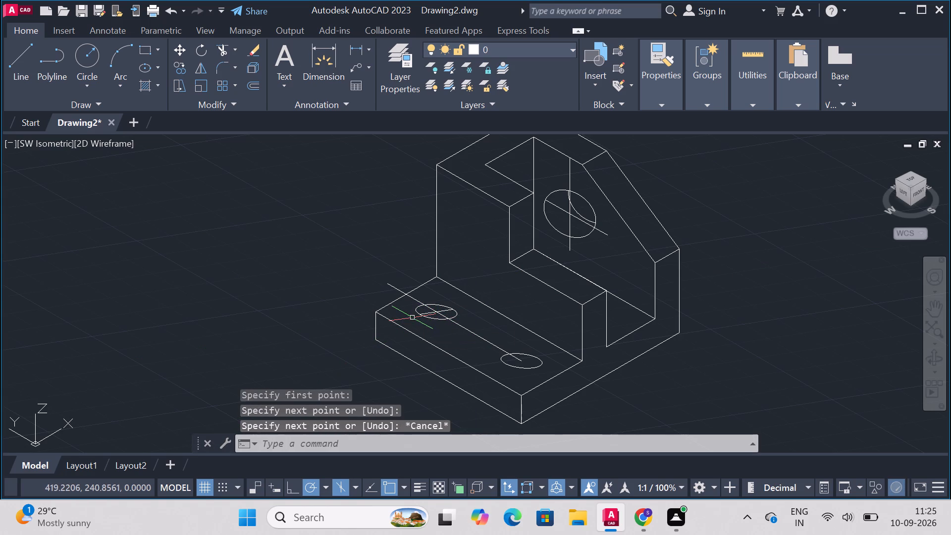
# Draw two opposite cross-centreline segments from the second base isocircle's centre out to its edge, matching the first isocircle.
pyautogui.write('line')
pyautogui.press('Return')
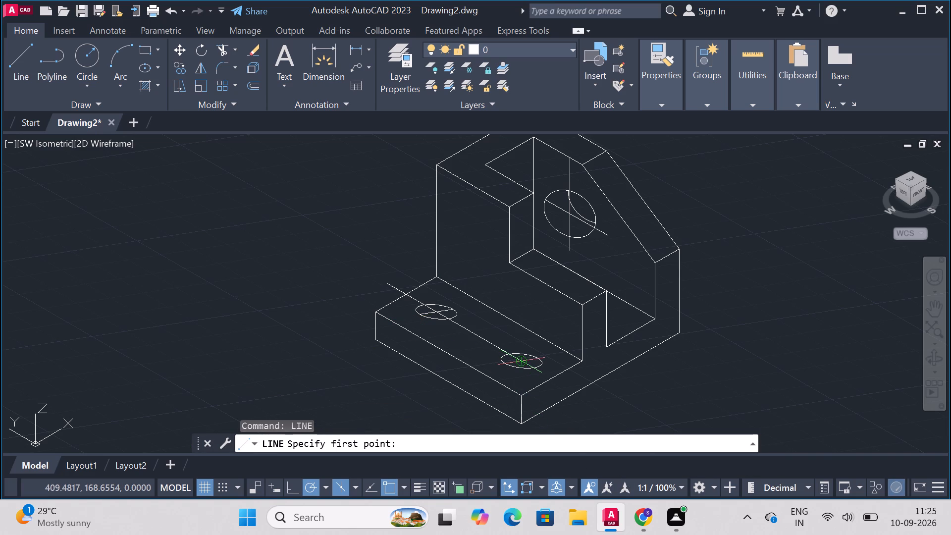
pyautogui.click(519, 359)
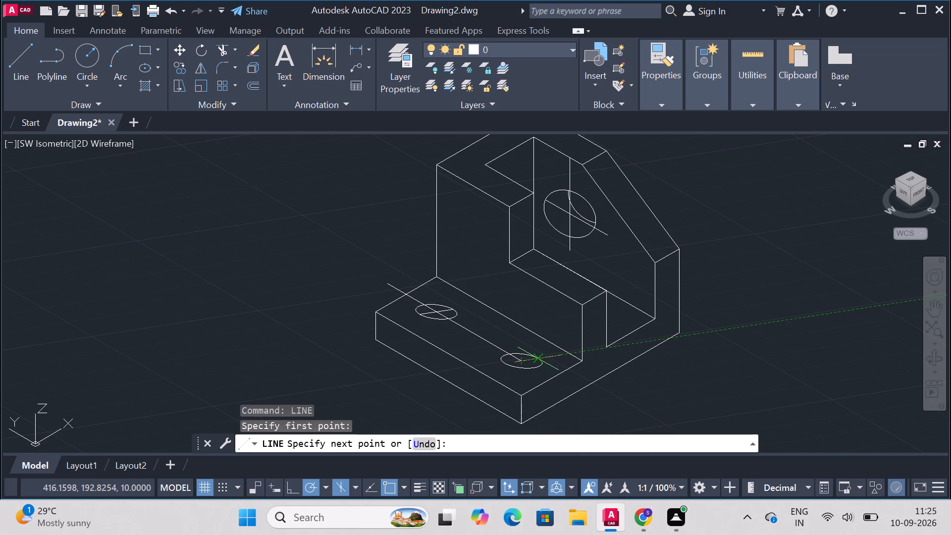
pyautogui.click(538, 360)
pyautogui.press('Escape')
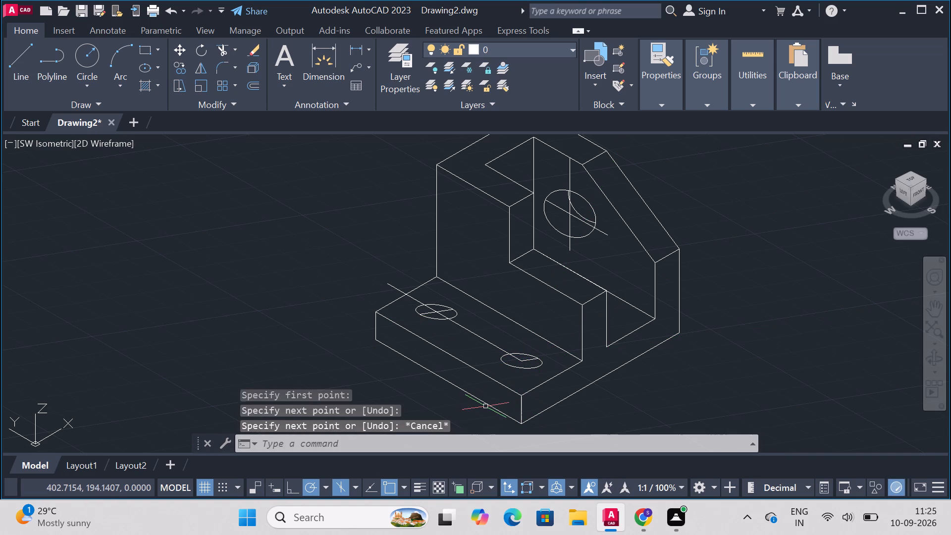
pyautogui.write('line')
pyautogui.press('Return')
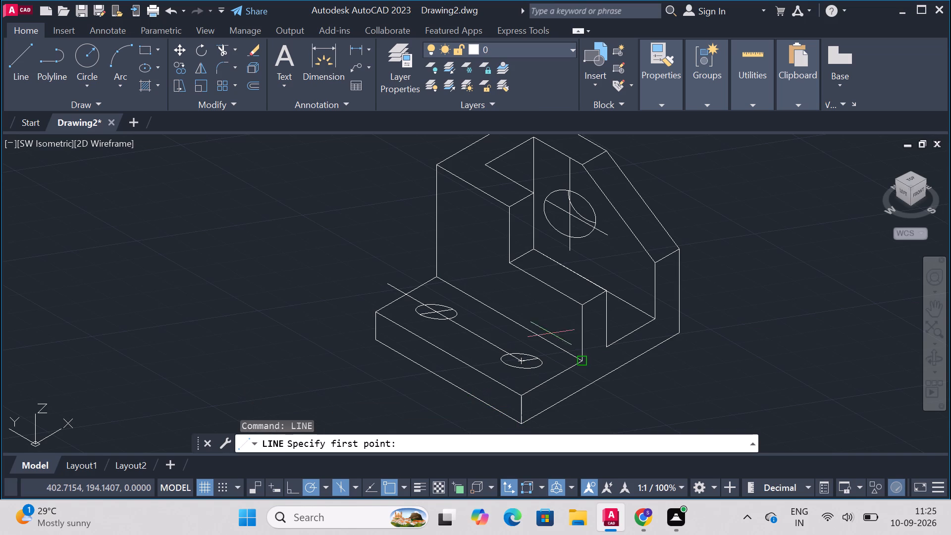
pyautogui.click(519, 358)
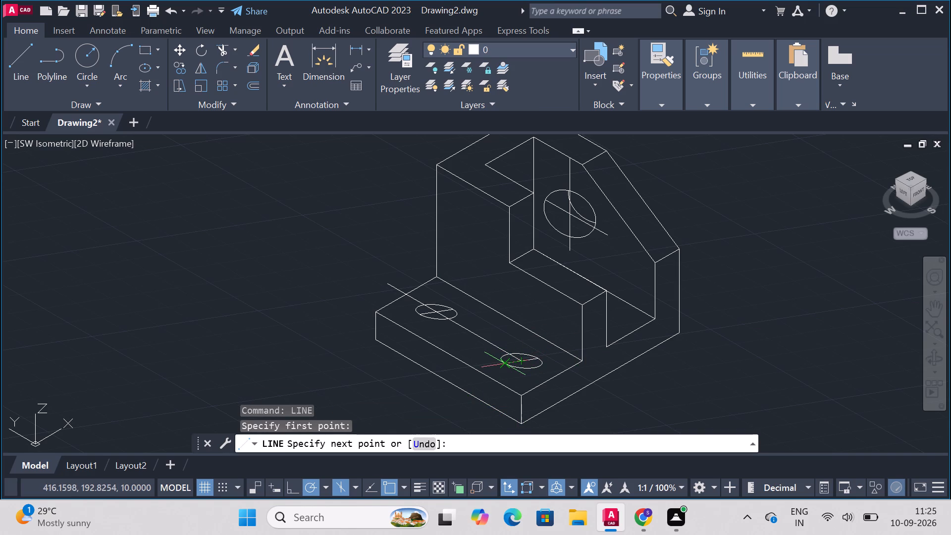
pyautogui.click(502, 368)
pyautogui.press('Escape')
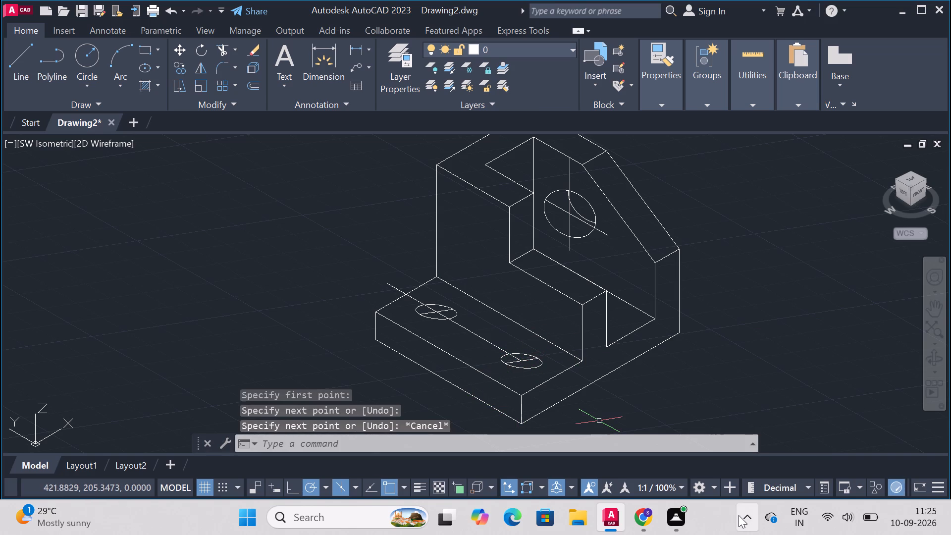
# Extend the line joining the two base isocircles with a segment from the second isocircle's centre to its outer edge.
pyautogui.write('line')
pyautogui.press('Return')
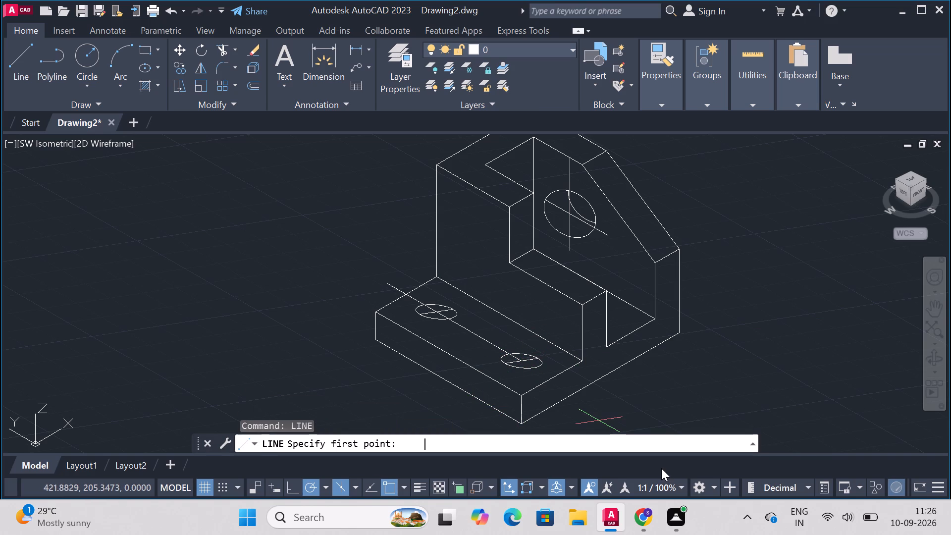
pyautogui.click(524, 361)
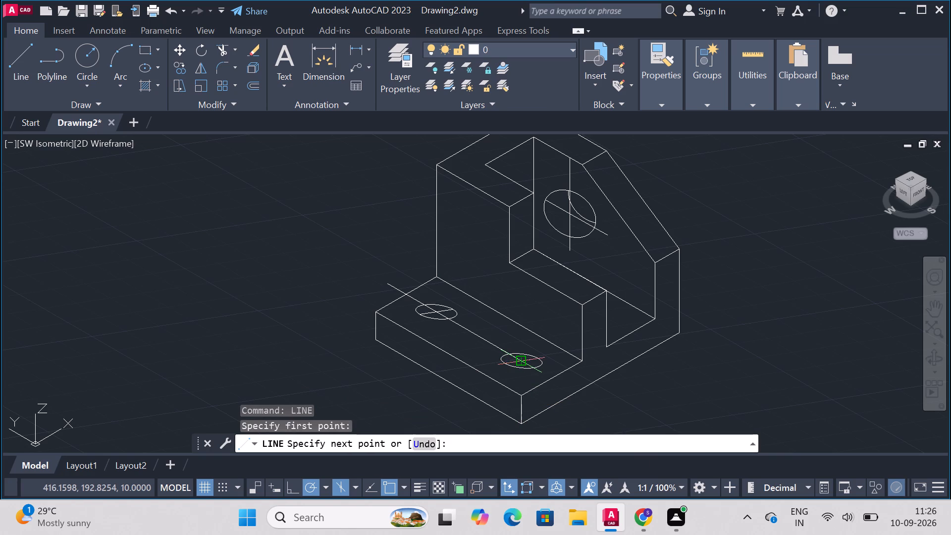
pyautogui.click(539, 369)
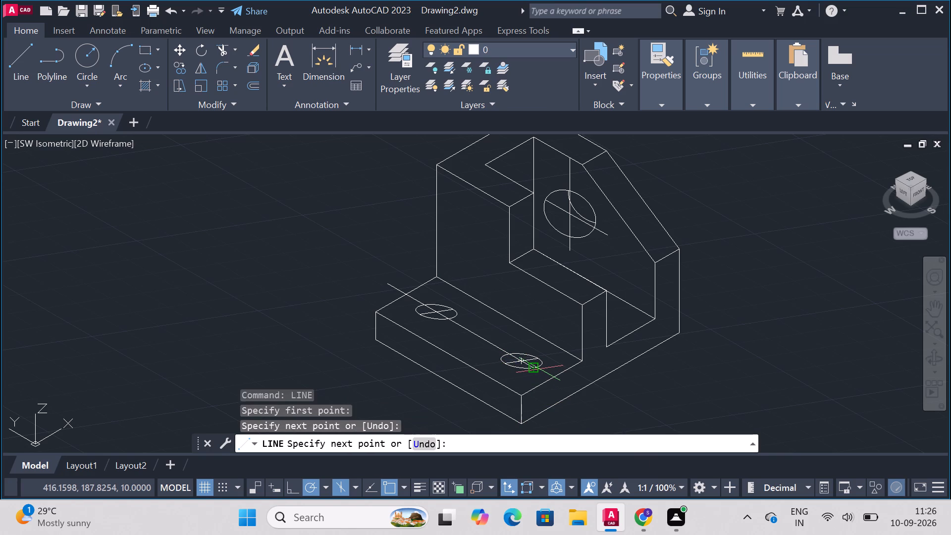
pyautogui.press('Escape')
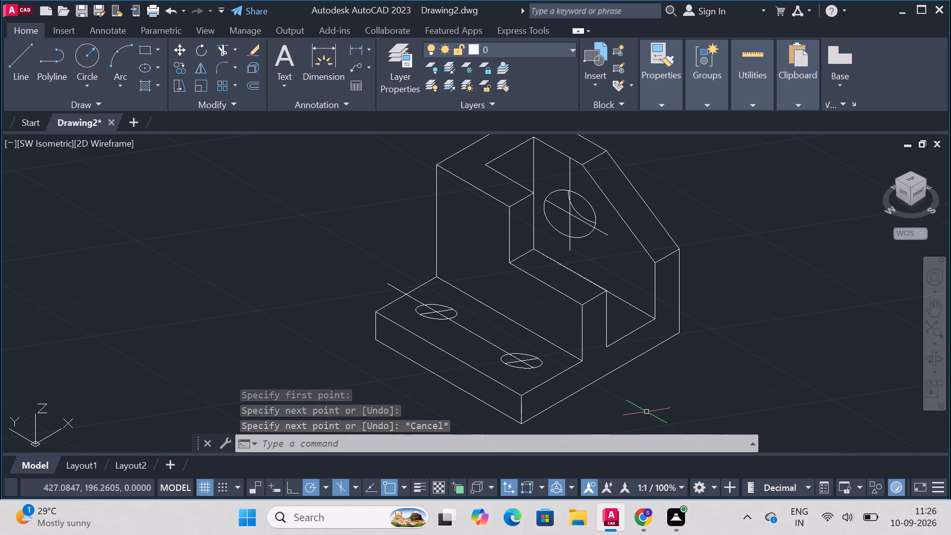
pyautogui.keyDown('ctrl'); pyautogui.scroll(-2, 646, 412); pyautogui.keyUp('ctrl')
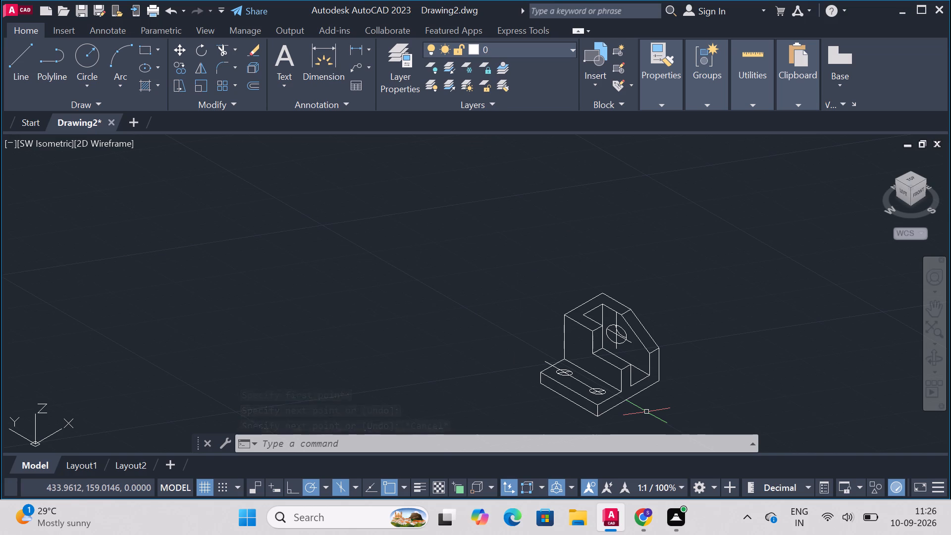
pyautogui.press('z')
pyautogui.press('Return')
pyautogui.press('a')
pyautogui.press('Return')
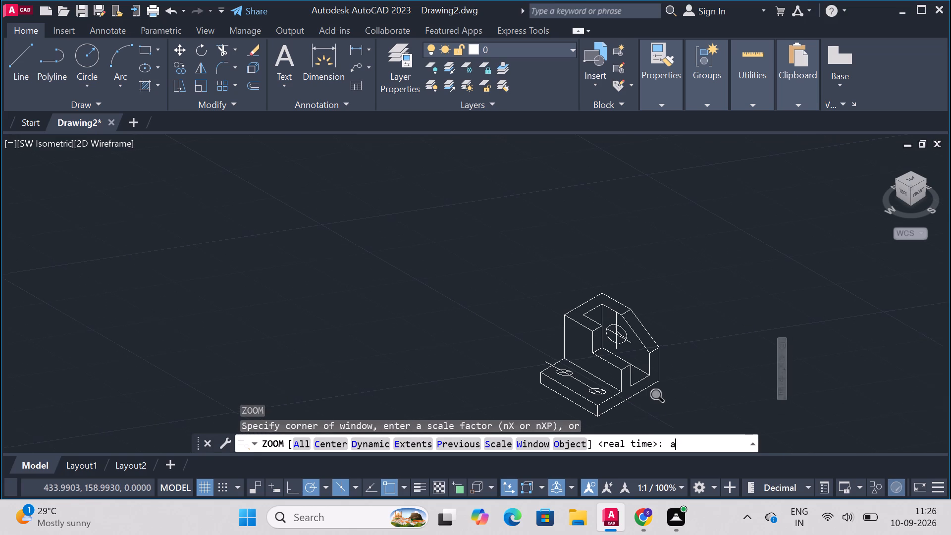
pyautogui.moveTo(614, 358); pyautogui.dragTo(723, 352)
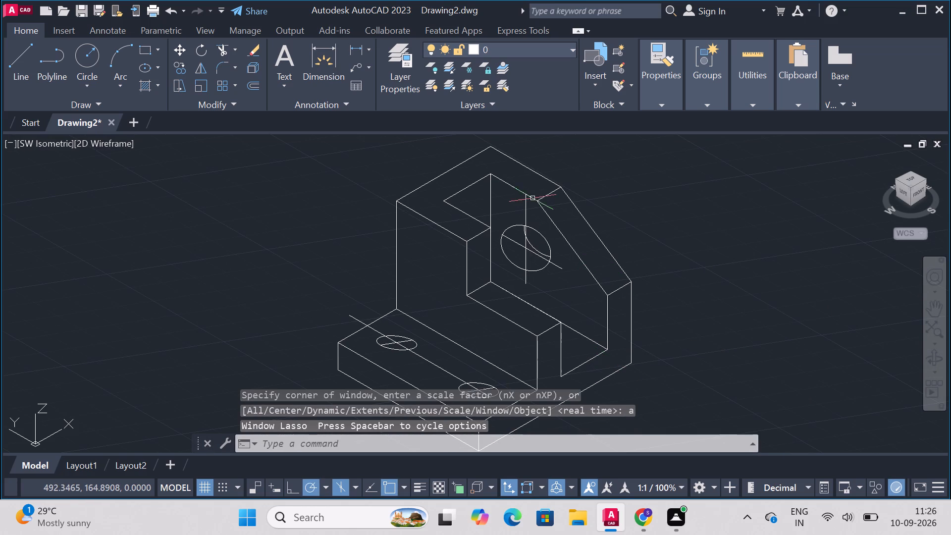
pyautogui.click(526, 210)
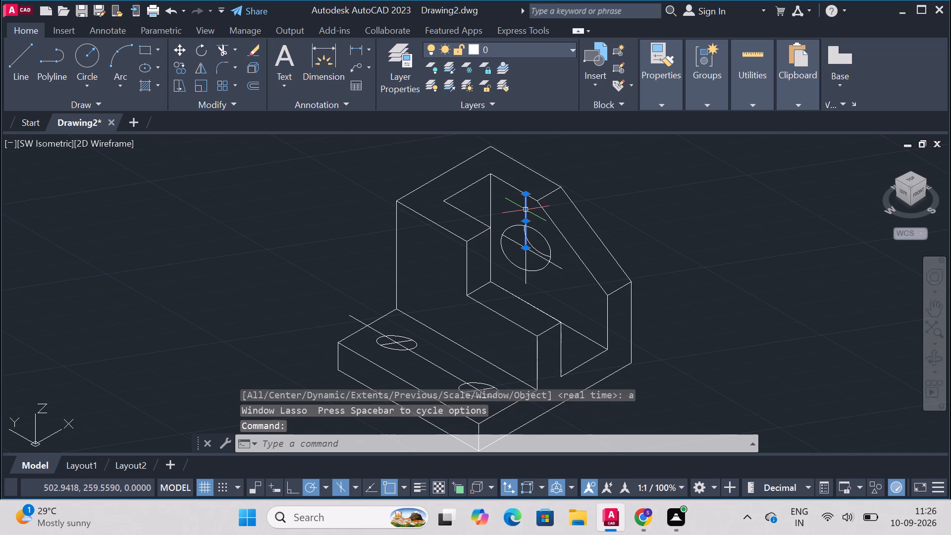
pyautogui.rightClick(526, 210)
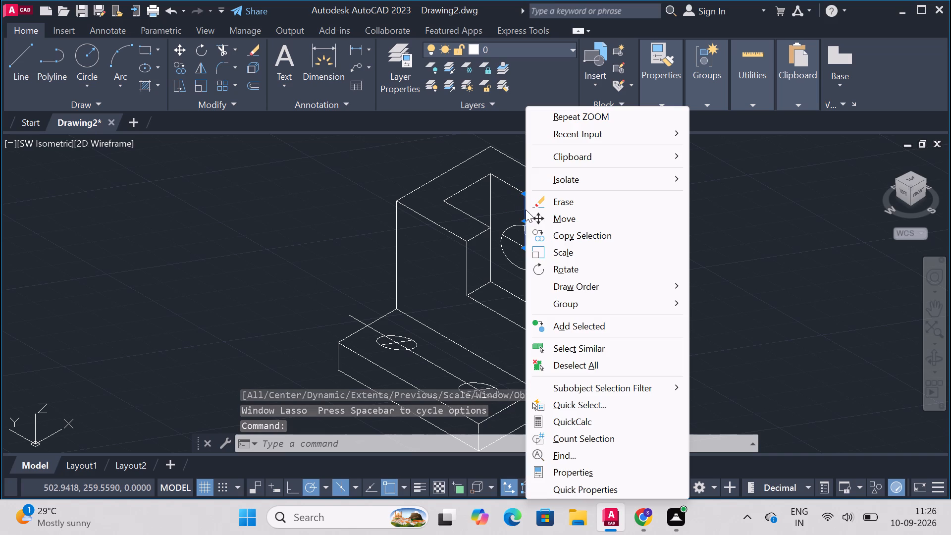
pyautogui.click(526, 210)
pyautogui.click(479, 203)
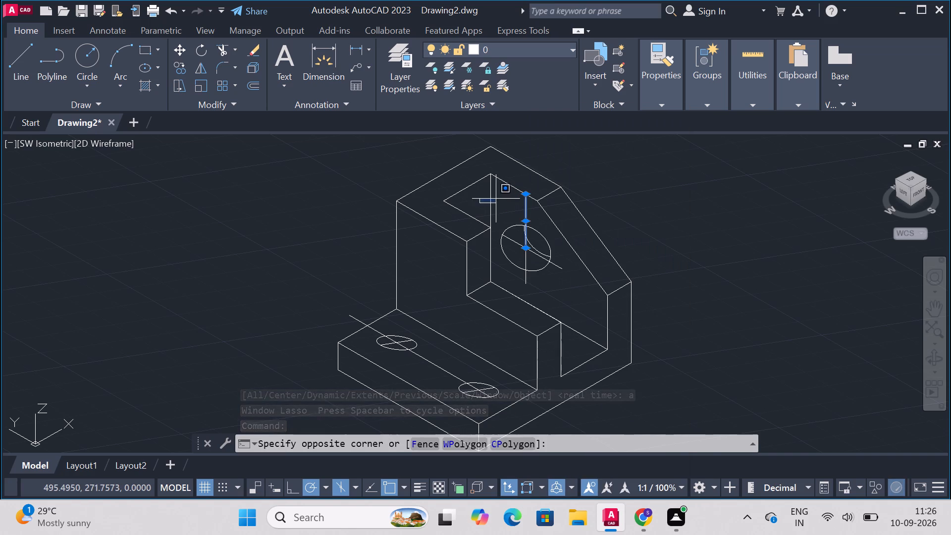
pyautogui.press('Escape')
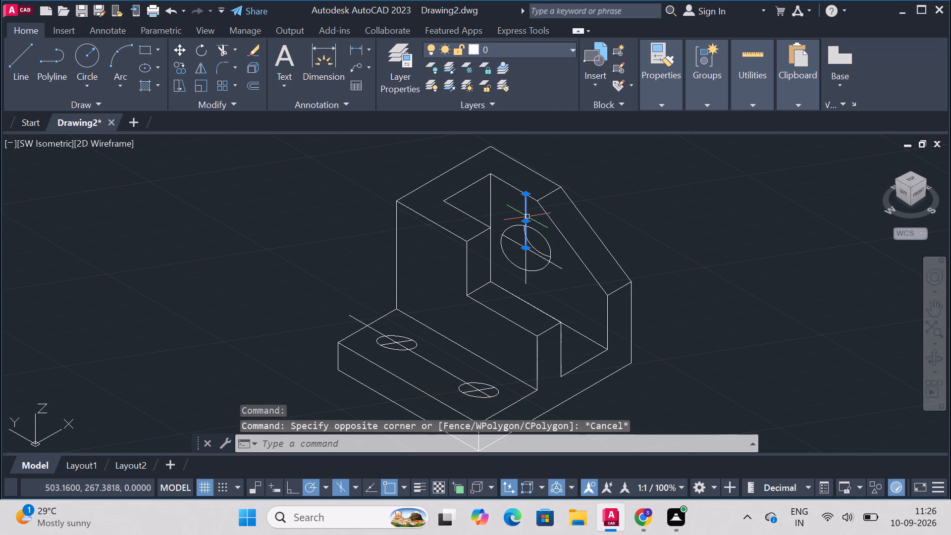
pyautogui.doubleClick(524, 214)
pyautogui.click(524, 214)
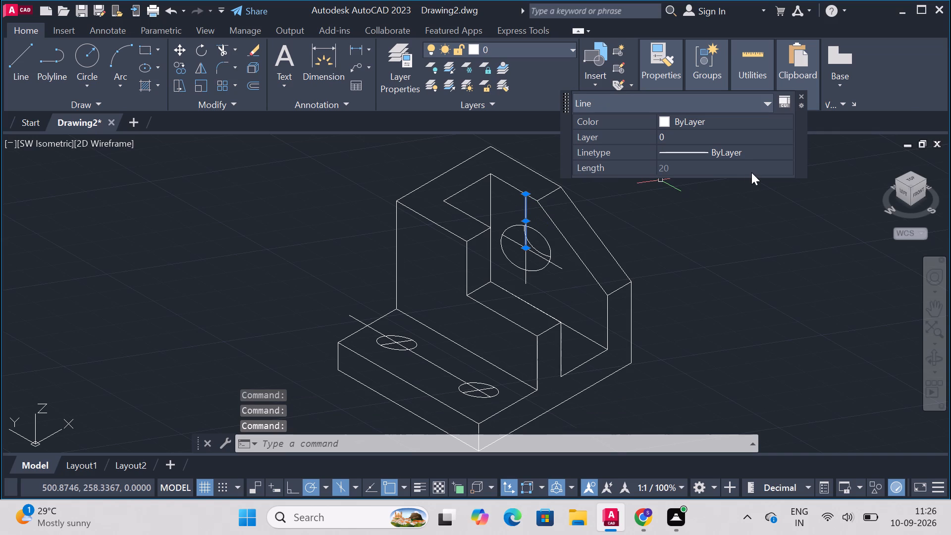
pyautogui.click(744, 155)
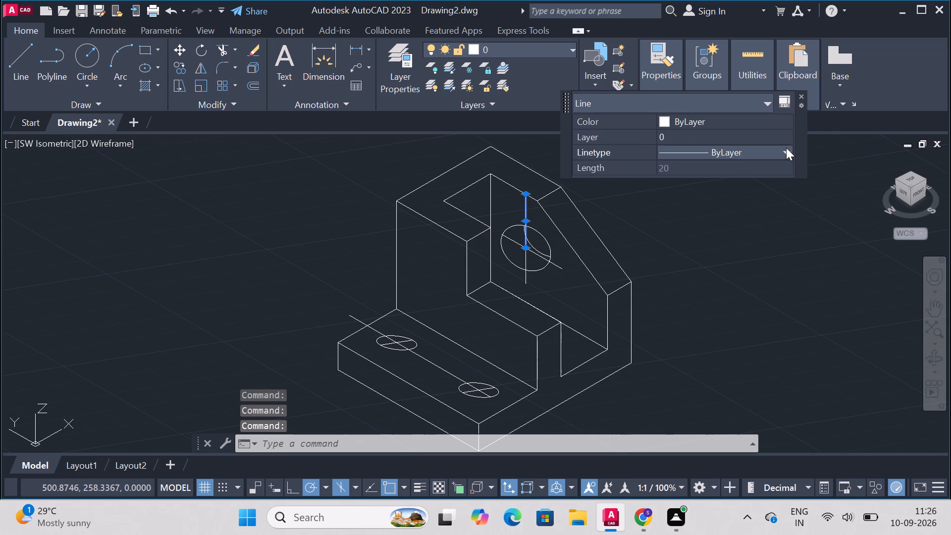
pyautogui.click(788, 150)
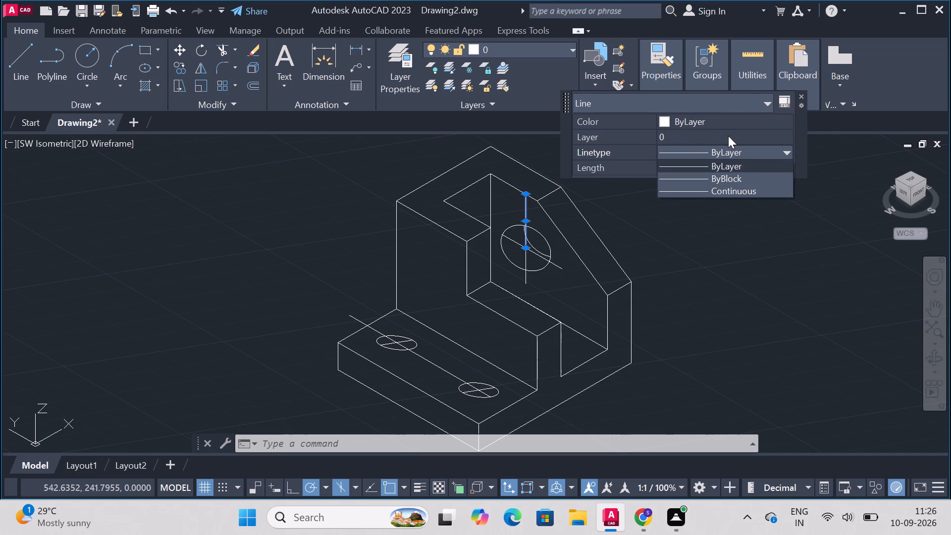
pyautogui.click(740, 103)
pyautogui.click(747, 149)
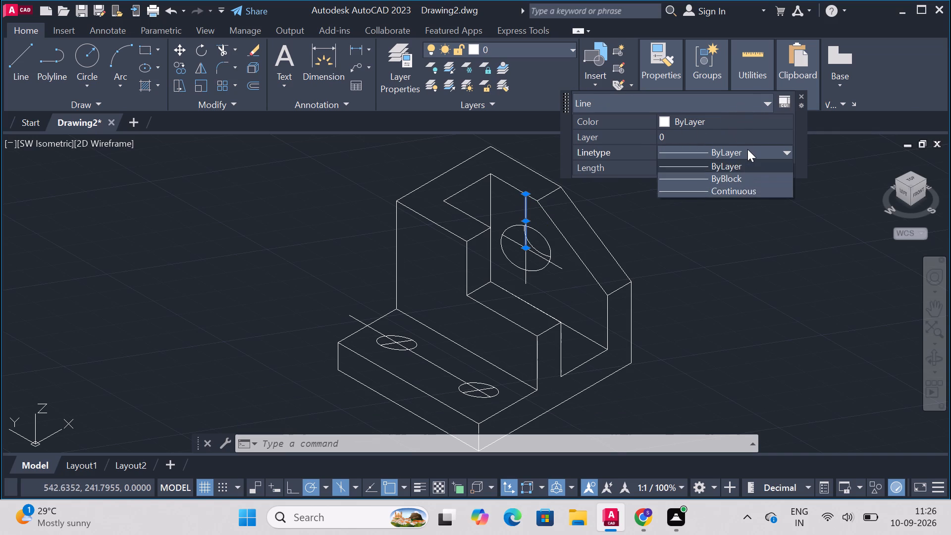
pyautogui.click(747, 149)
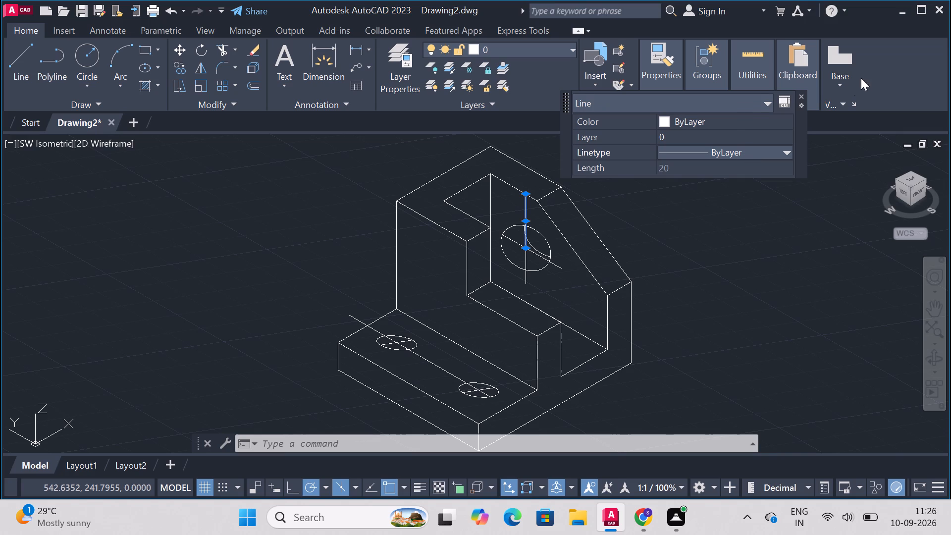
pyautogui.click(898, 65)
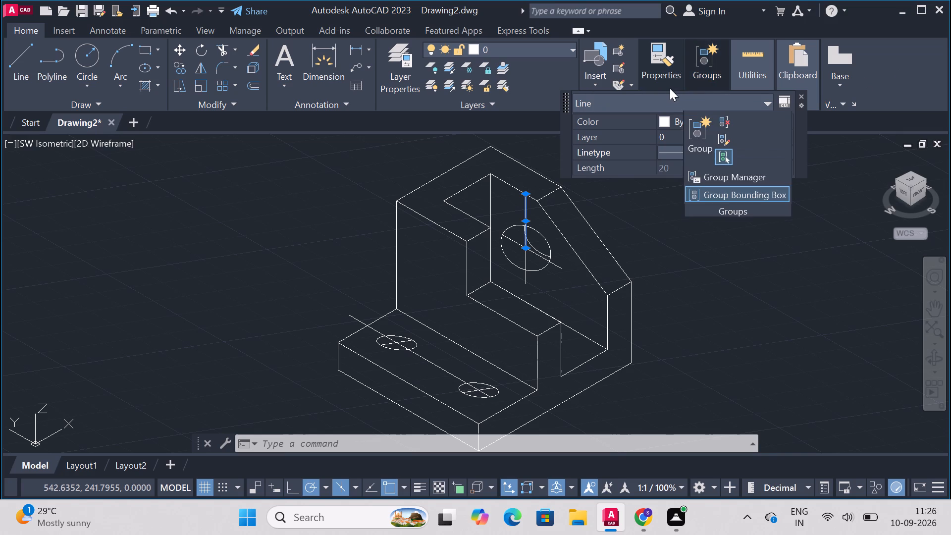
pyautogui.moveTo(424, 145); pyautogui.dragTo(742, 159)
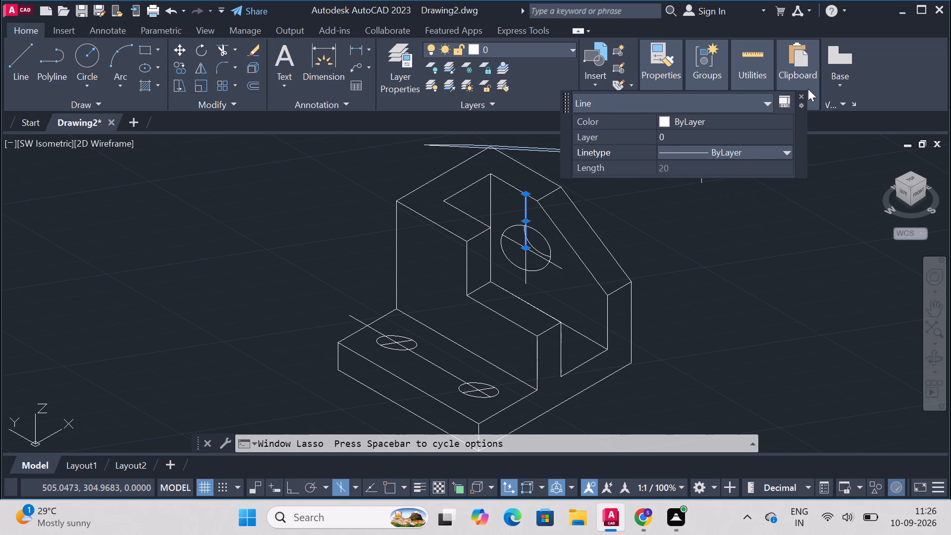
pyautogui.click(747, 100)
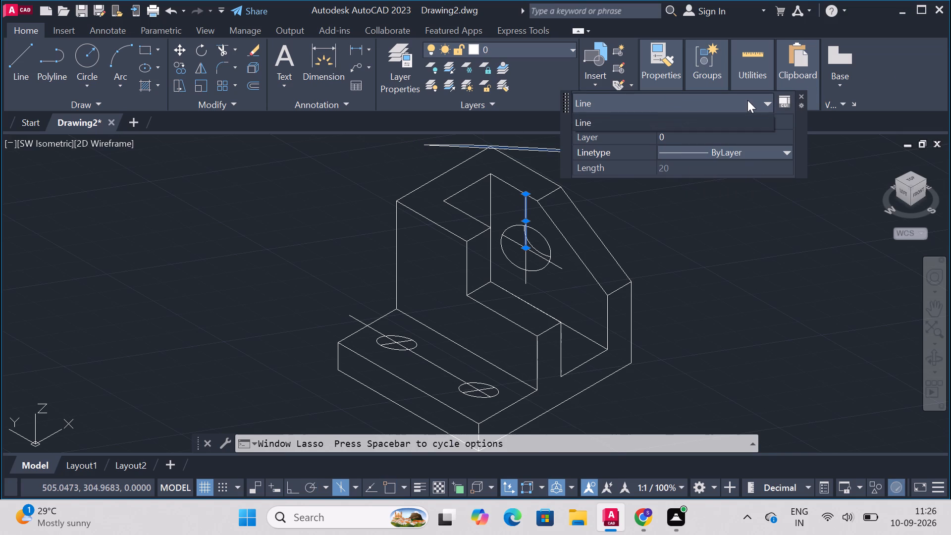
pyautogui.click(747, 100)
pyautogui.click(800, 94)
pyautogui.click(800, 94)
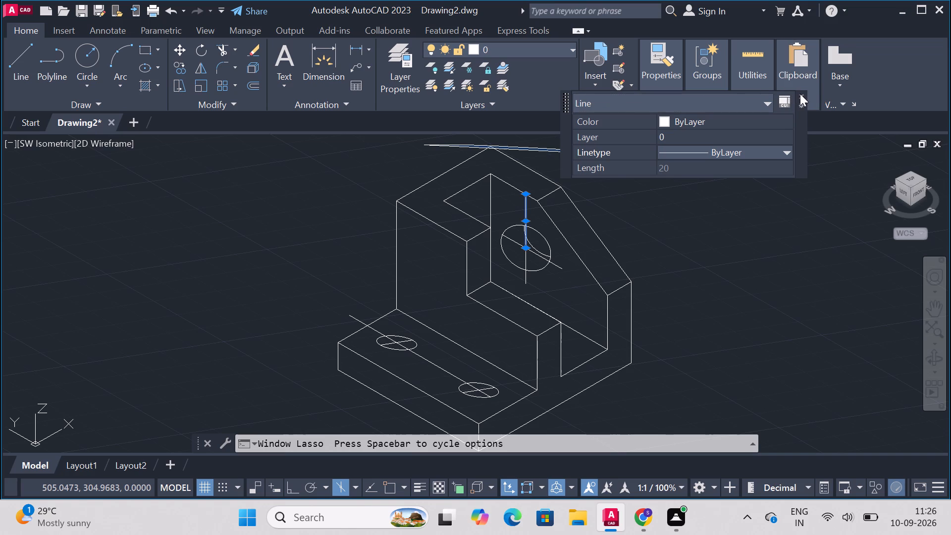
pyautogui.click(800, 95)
# Load the ISO dash linetype ACAD_ISO02W100 from acadiso.lin into the drawing.
pyautogui.click(670, 105)
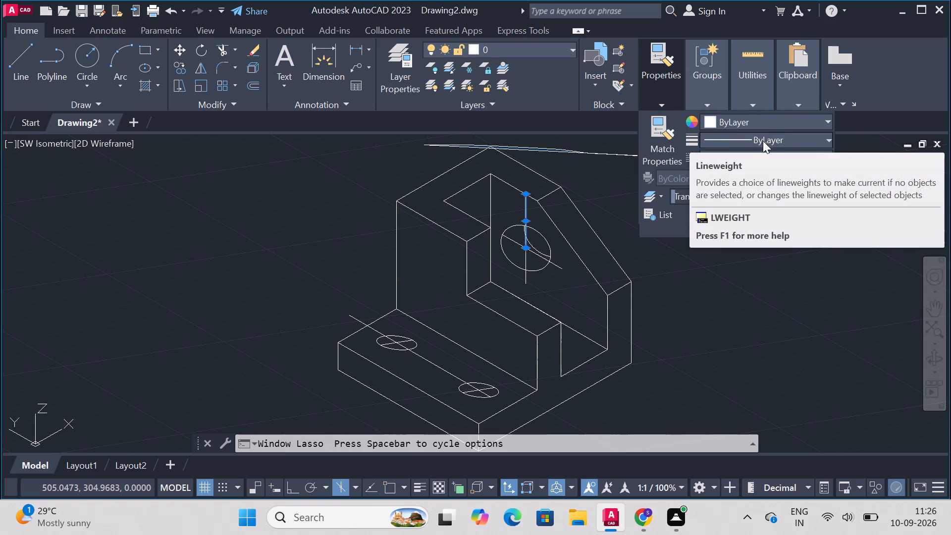
pyautogui.click(820, 160)
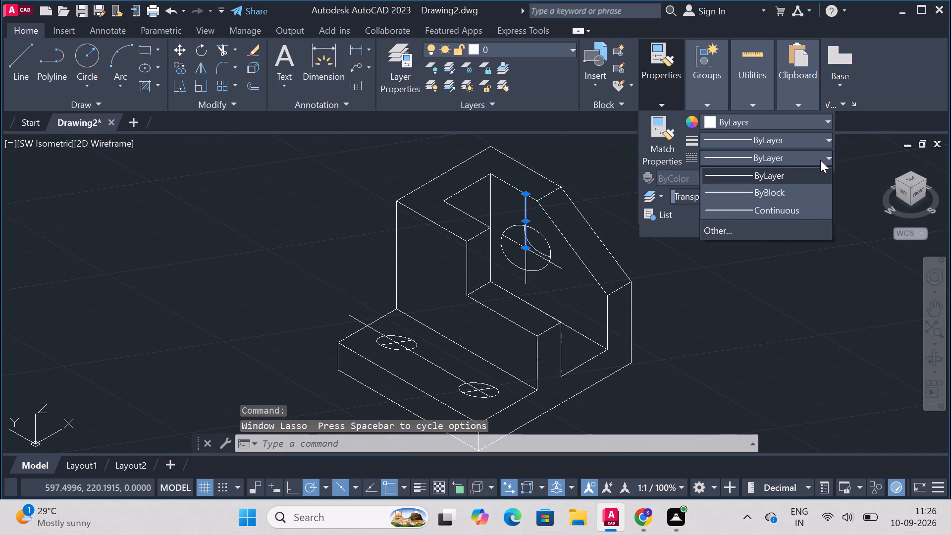
pyautogui.click(746, 226)
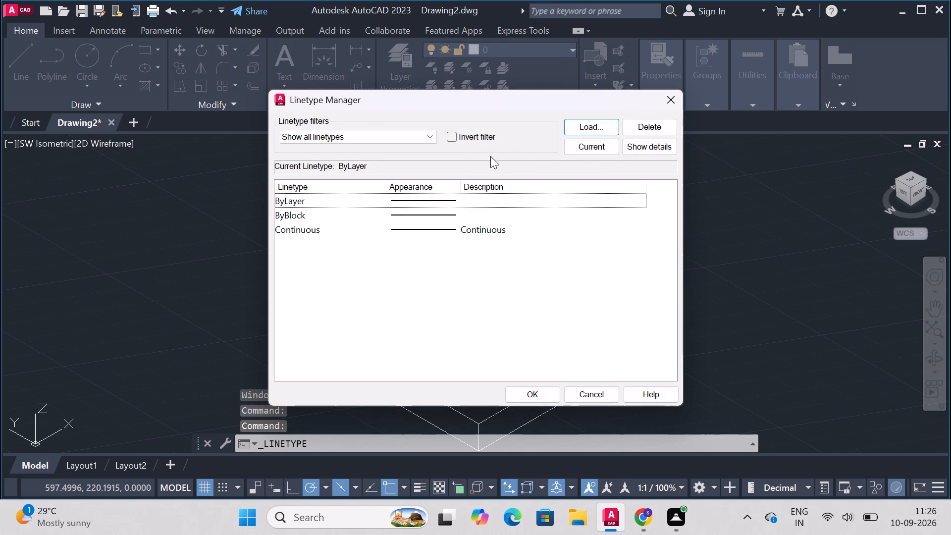
pyautogui.click(586, 124)
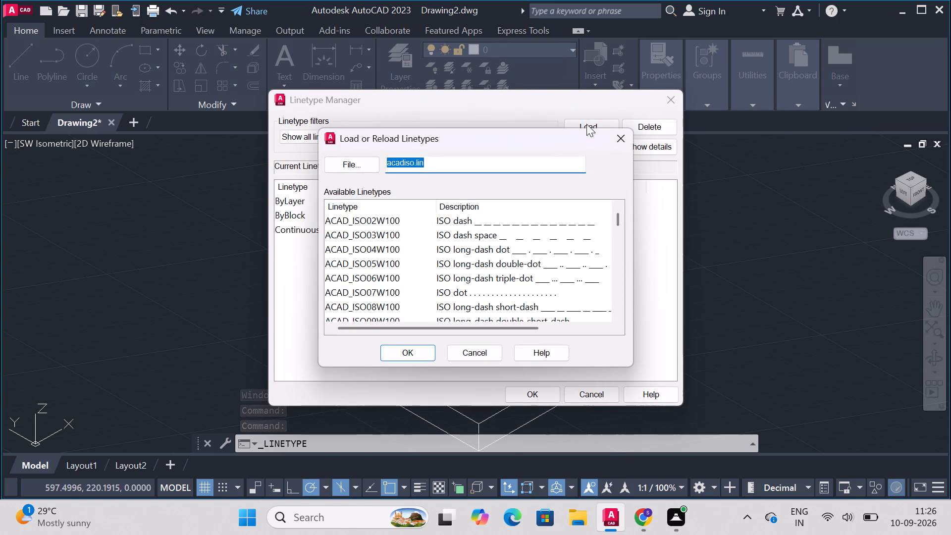
pyautogui.click(538, 224)
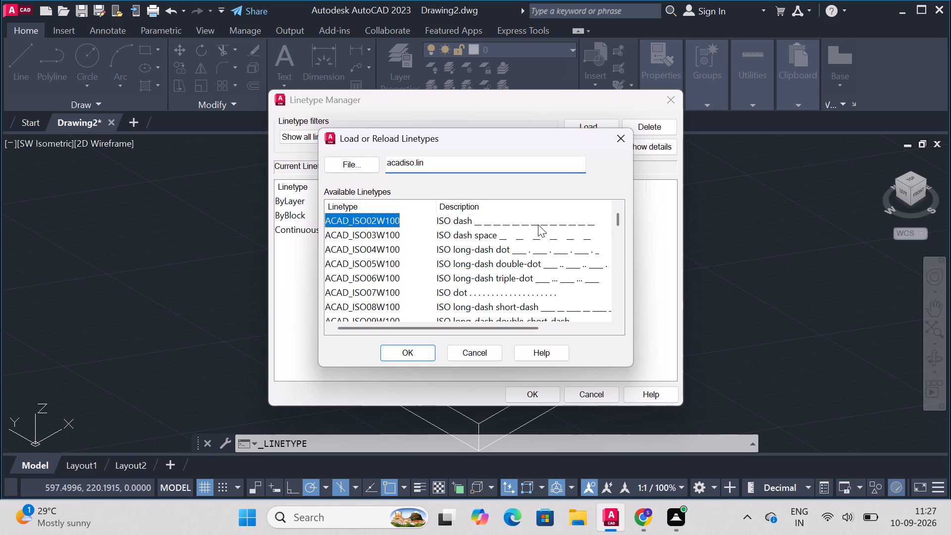
pyautogui.click(413, 350)
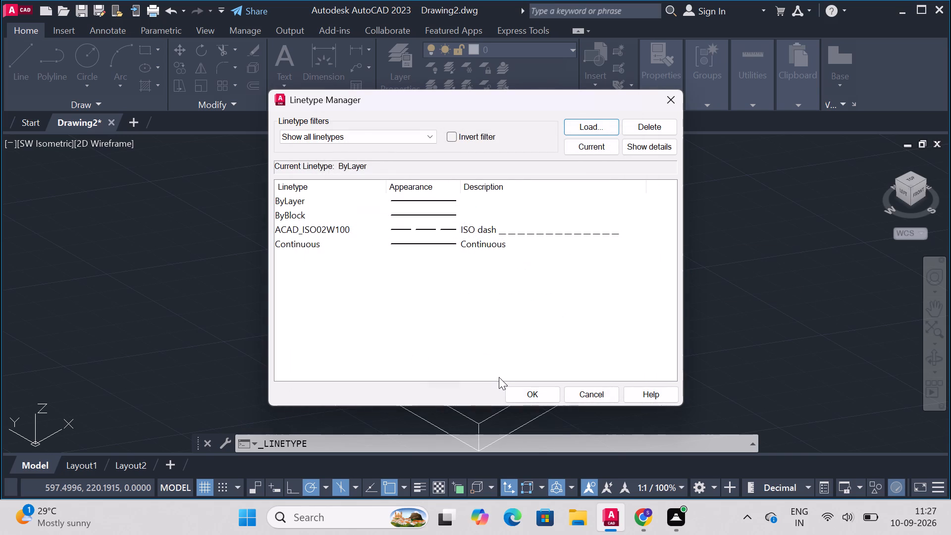
pyautogui.click(459, 231)
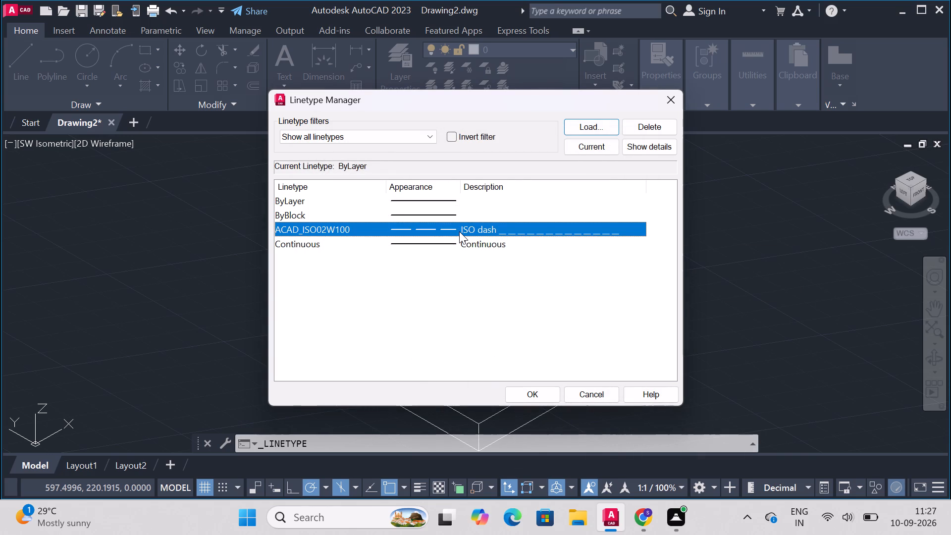
pyautogui.click(532, 394)
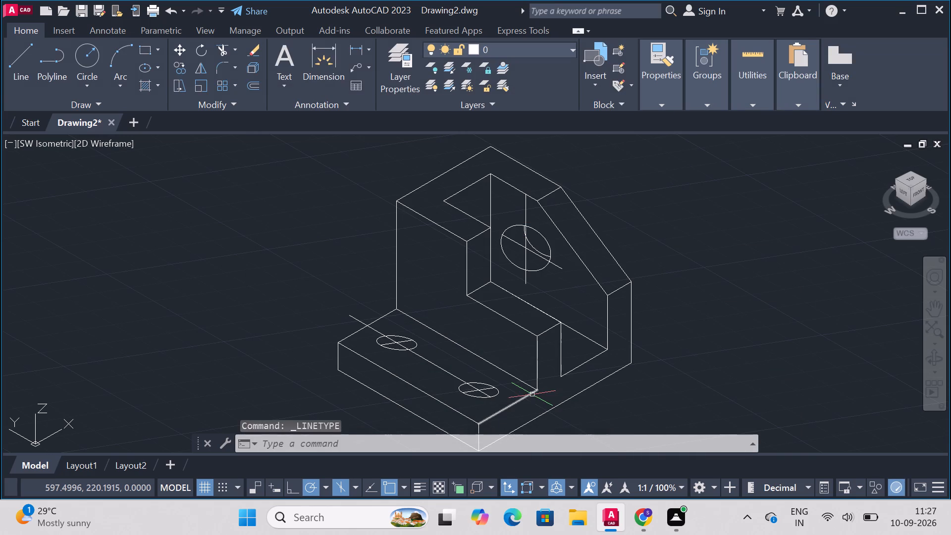
# Set the linetype of the pocket-wall hole's upper vertical centreline segment to ACAD_ISO02W100.
pyautogui.click(527, 211)
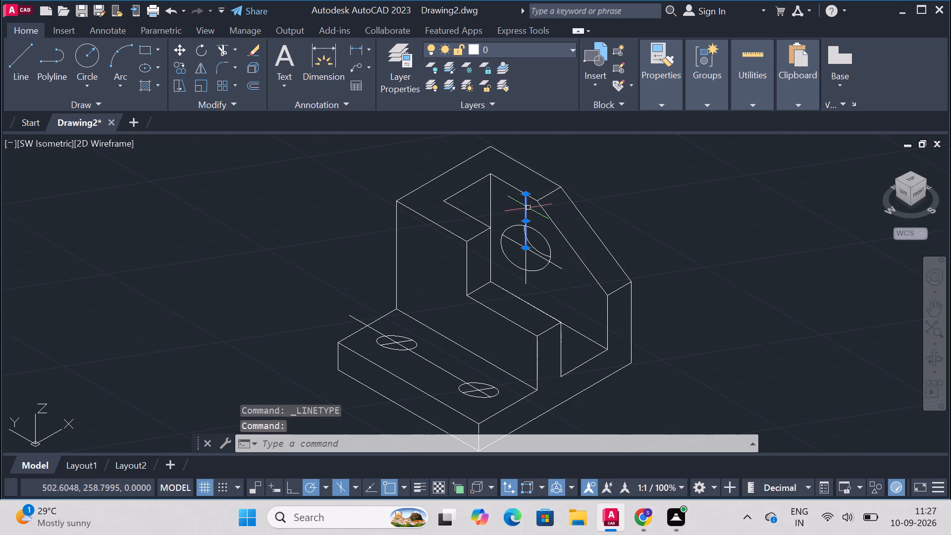
pyautogui.doubleClick(528, 207)
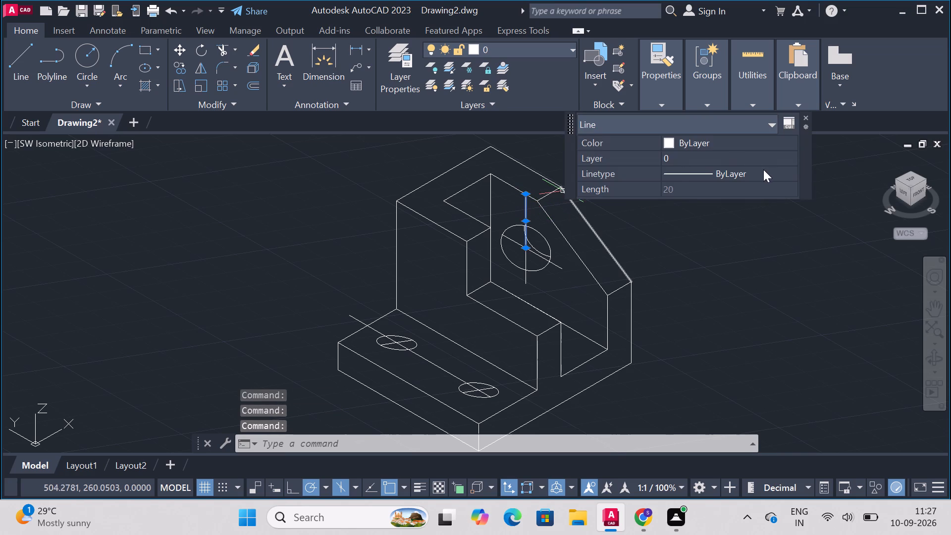
pyautogui.click(767, 173)
pyautogui.click(780, 171)
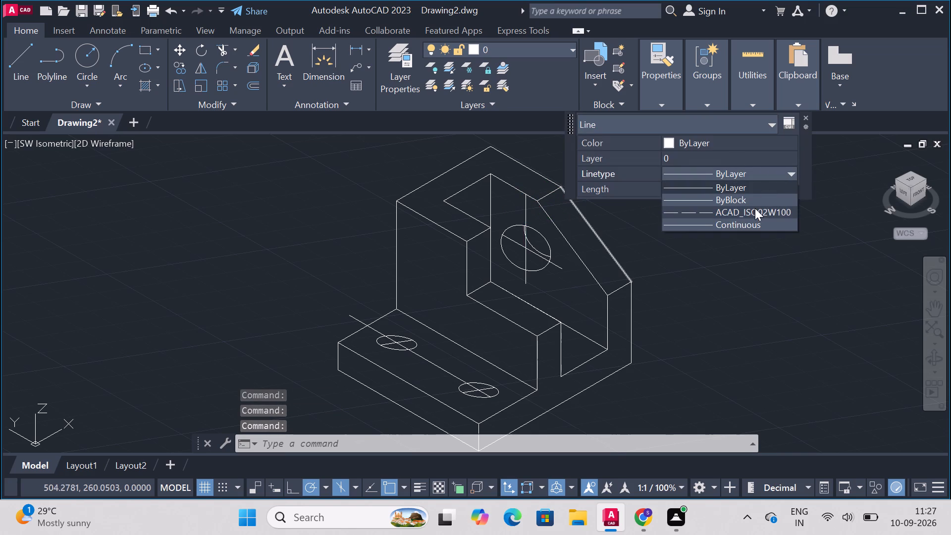
pyautogui.click(754, 209)
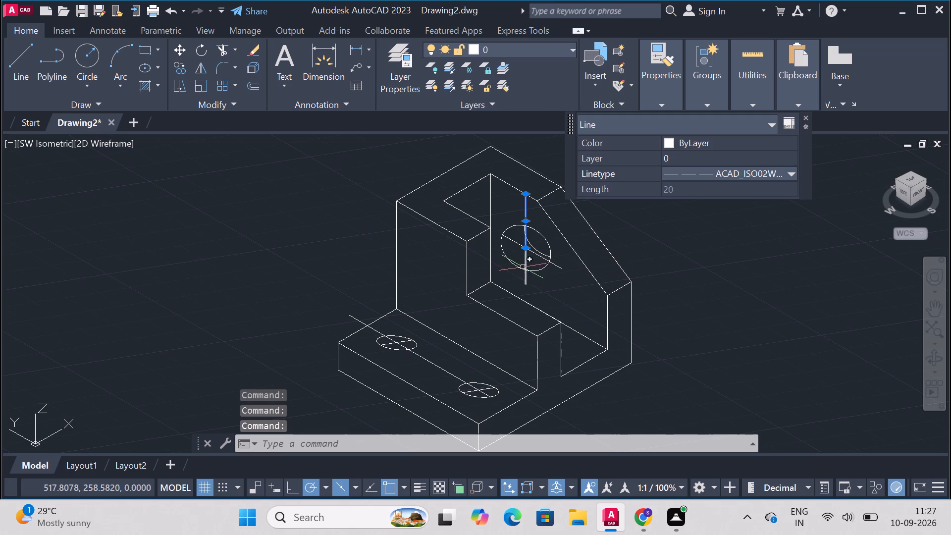
# Set the pocket-wall hole's lower vertical and two slanted centreline segments to the ACAD_ISO02W100 linetype.
pyautogui.click(524, 265)
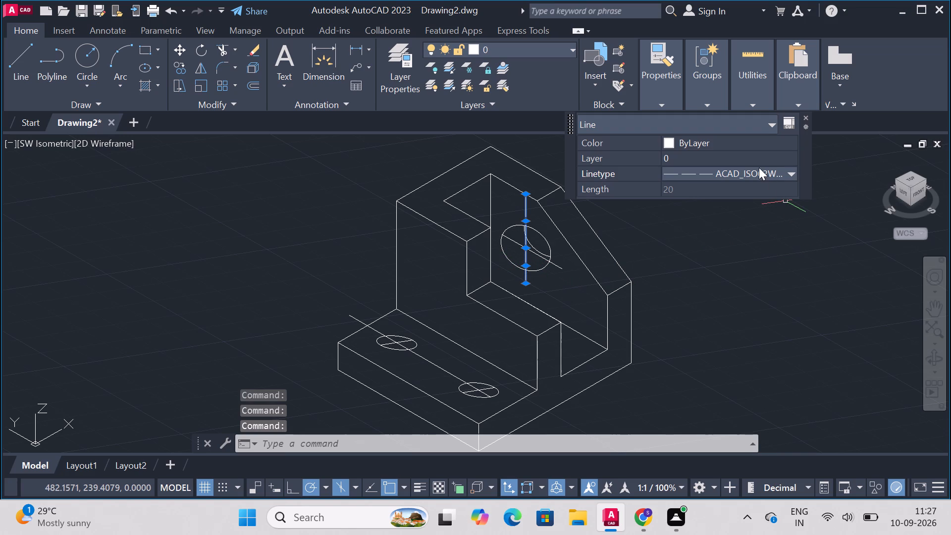
pyautogui.click(763, 170)
pyautogui.click(754, 209)
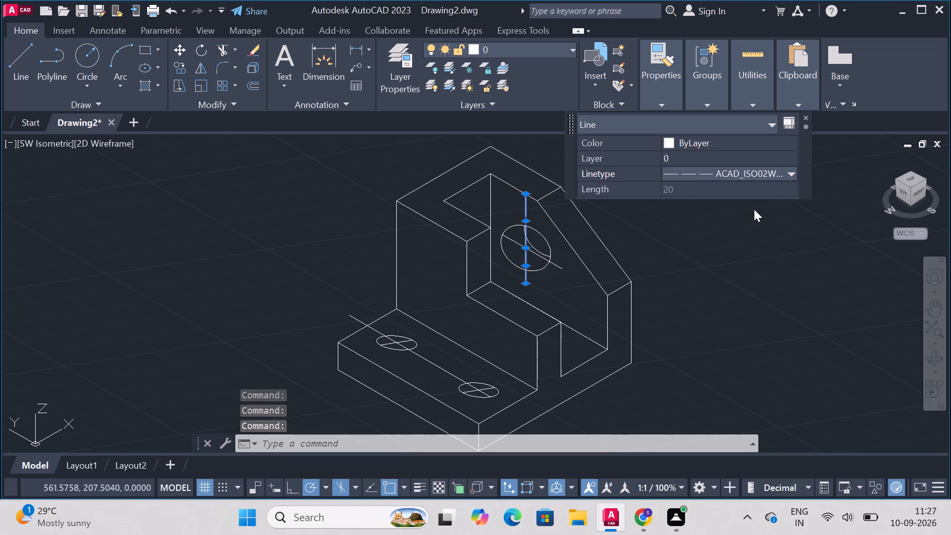
pyautogui.click(560, 268)
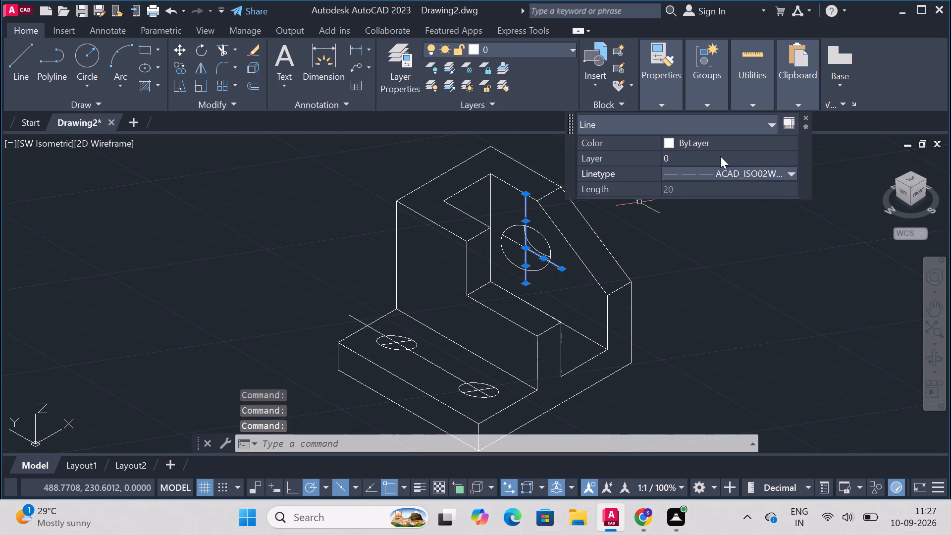
pyautogui.click(729, 171)
pyautogui.click(709, 214)
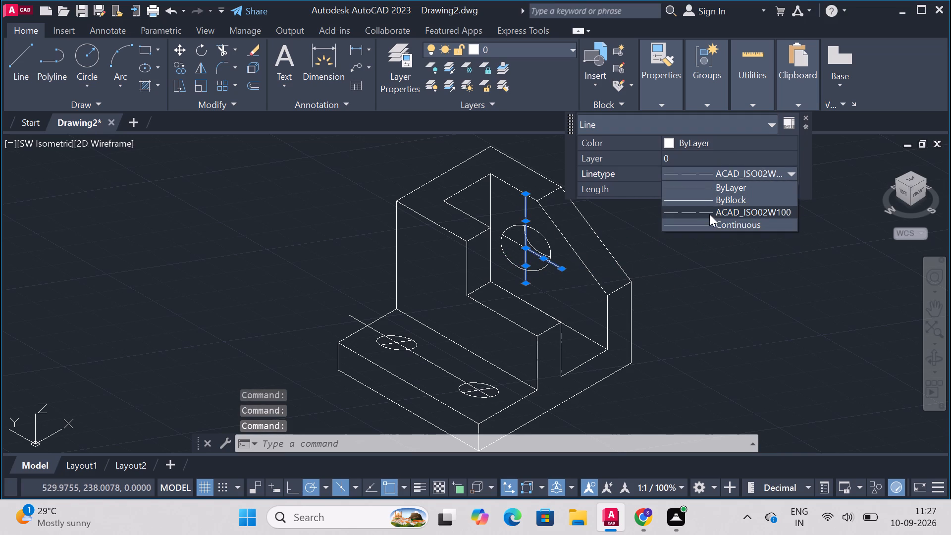
pyautogui.click(515, 242)
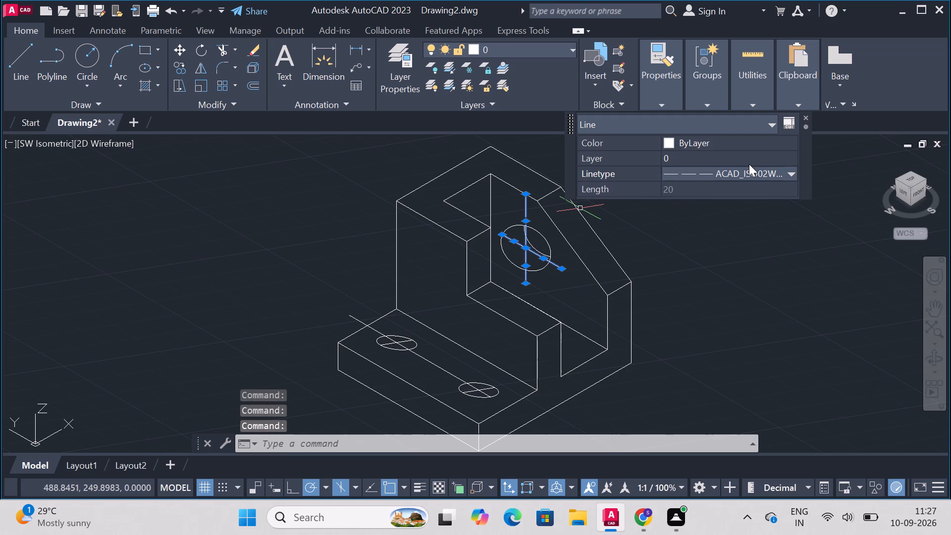
pyautogui.click(753, 169)
pyautogui.click(741, 209)
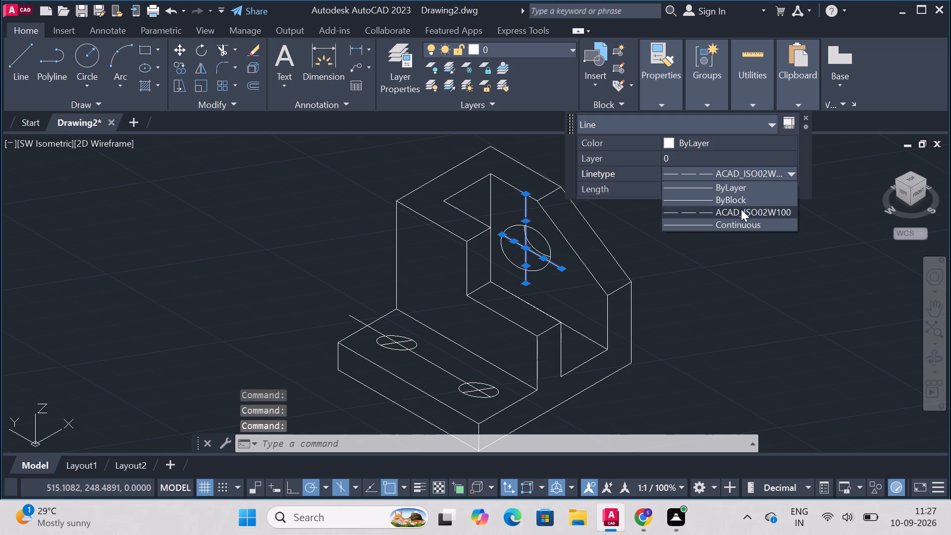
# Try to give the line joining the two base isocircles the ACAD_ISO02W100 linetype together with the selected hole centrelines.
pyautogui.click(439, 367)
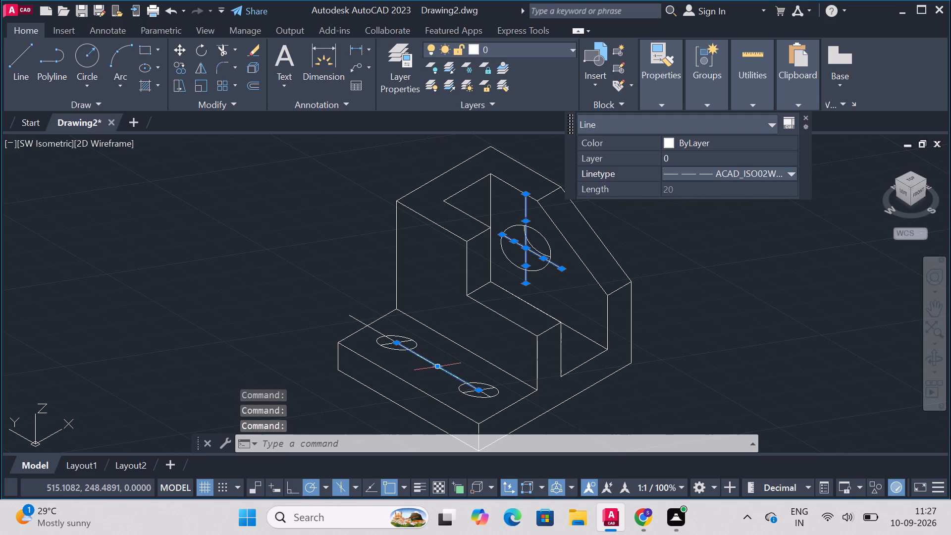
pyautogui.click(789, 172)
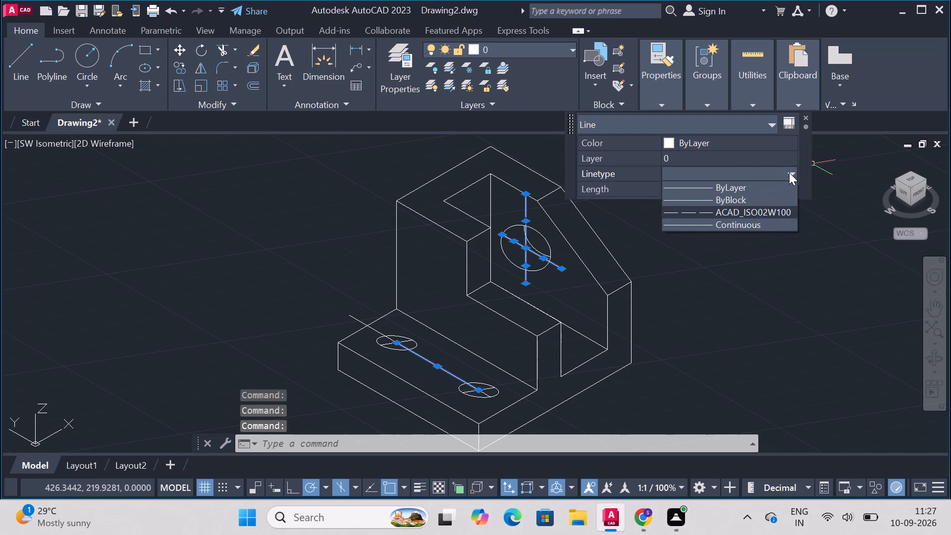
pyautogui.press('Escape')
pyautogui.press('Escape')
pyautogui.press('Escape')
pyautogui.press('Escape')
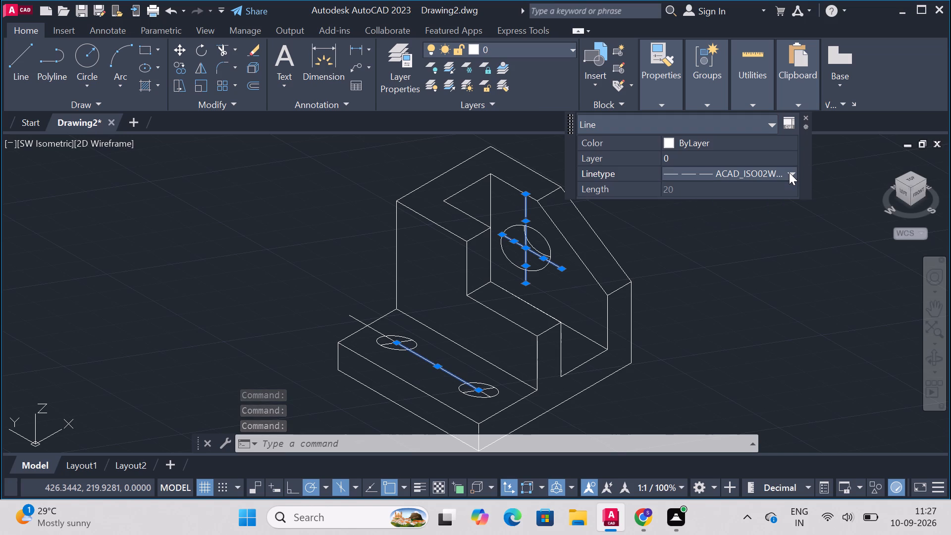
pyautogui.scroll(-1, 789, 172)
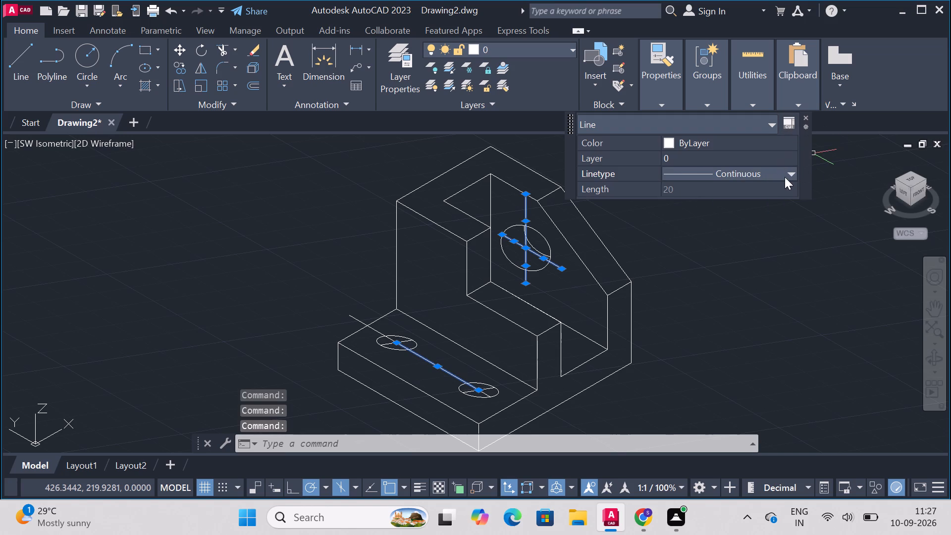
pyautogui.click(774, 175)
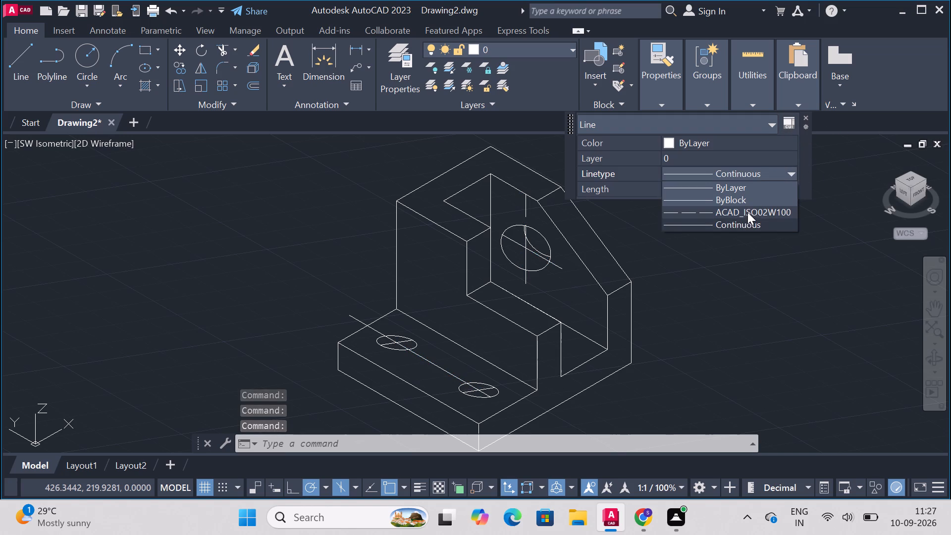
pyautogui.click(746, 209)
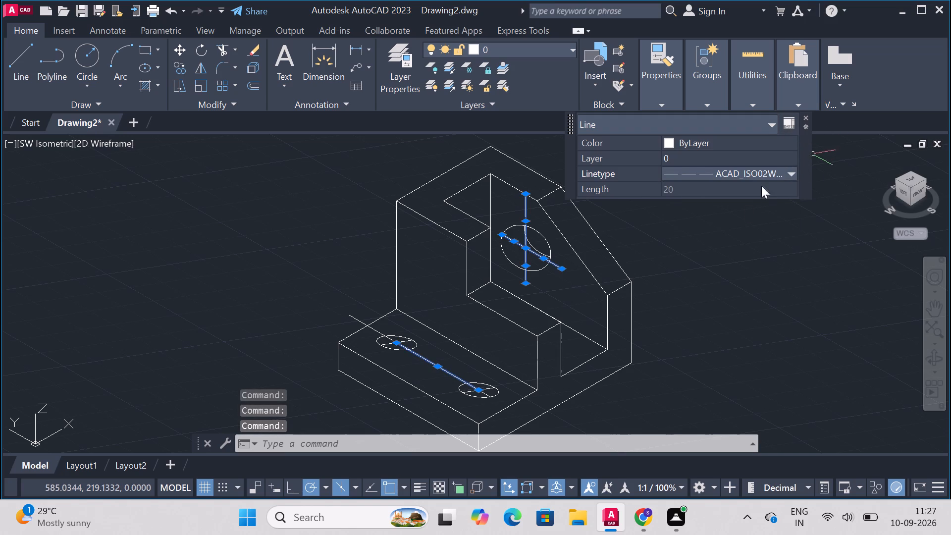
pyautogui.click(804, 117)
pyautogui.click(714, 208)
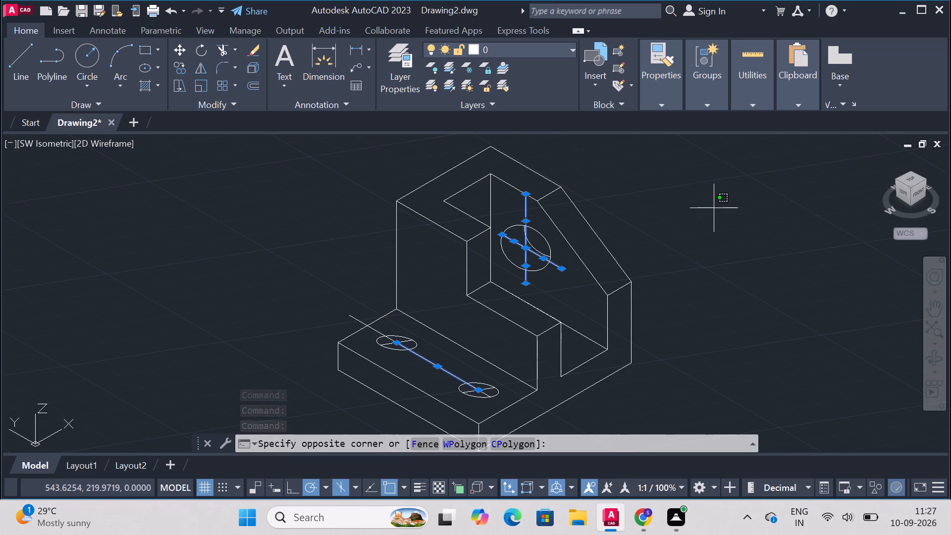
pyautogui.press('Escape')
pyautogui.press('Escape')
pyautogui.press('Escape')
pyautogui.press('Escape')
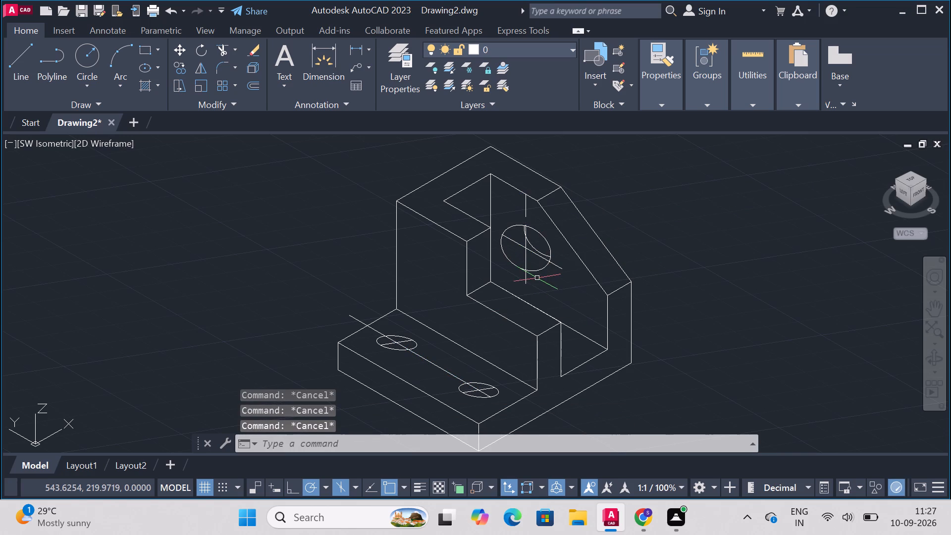
# Set the linetype of the pocket-wall hole's lower slanted centreline segment to ACAD_ISO02W100.
pyautogui.doubleClick(538, 258)
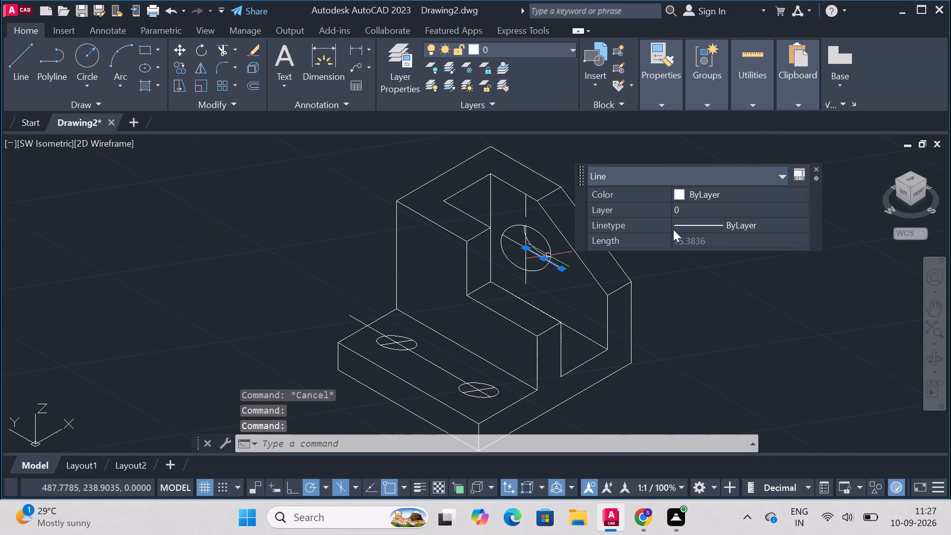
pyautogui.click(709, 226)
pyautogui.click(754, 224)
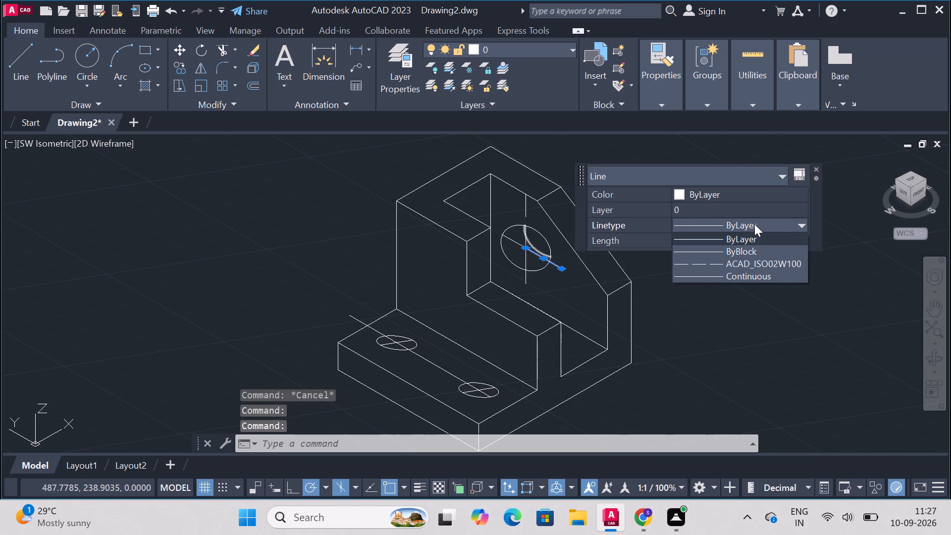
pyautogui.click(741, 263)
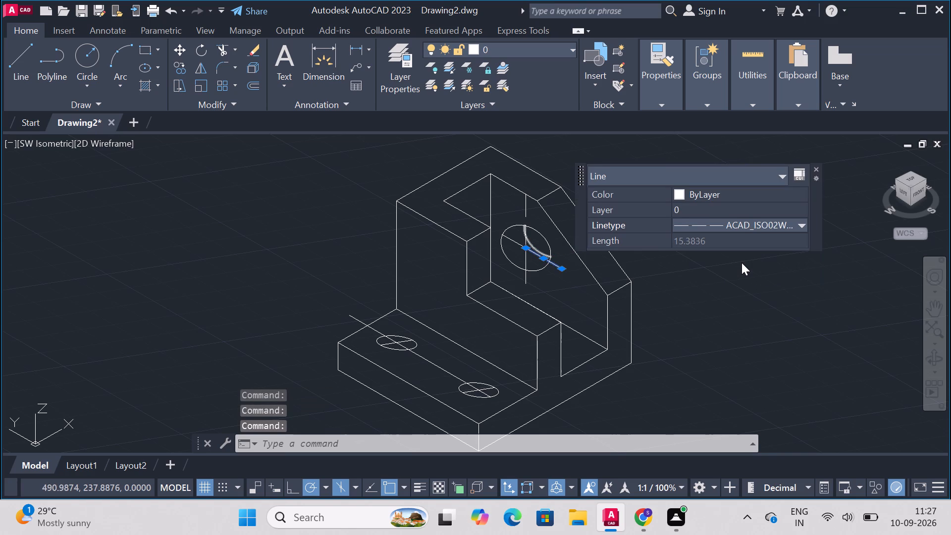
pyautogui.press('Escape')
# Set the linetype of the pocket-wall hole's upper slanted centreline segment to ACAD_ISO02W100.
pyautogui.click(516, 243)
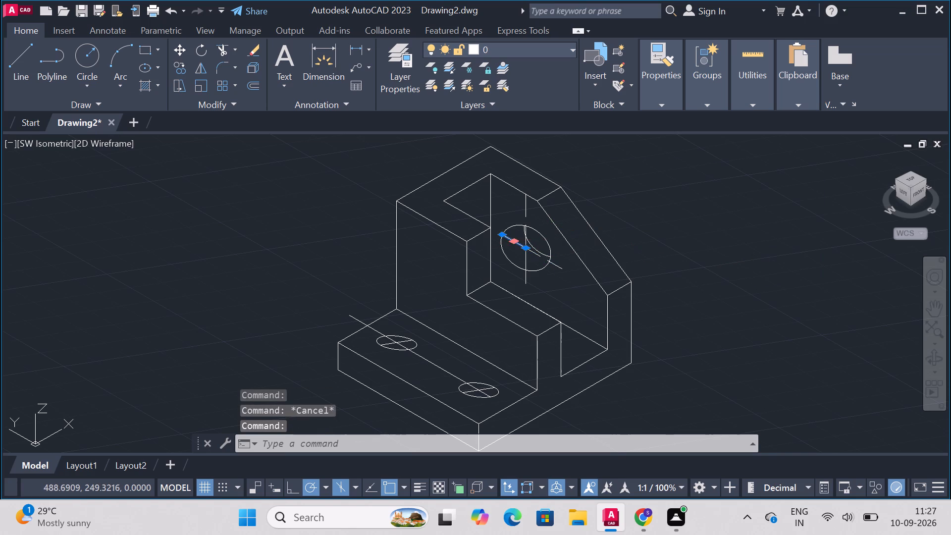
pyautogui.click(516, 243)
pyautogui.press('Escape')
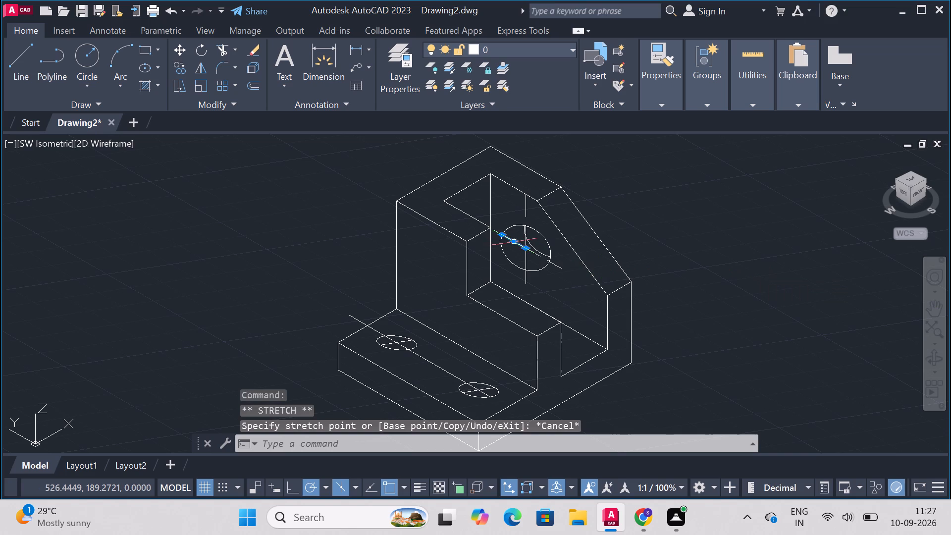
pyautogui.press('Escape')
pyautogui.press('Escape')
pyautogui.doubleClick(513, 243)
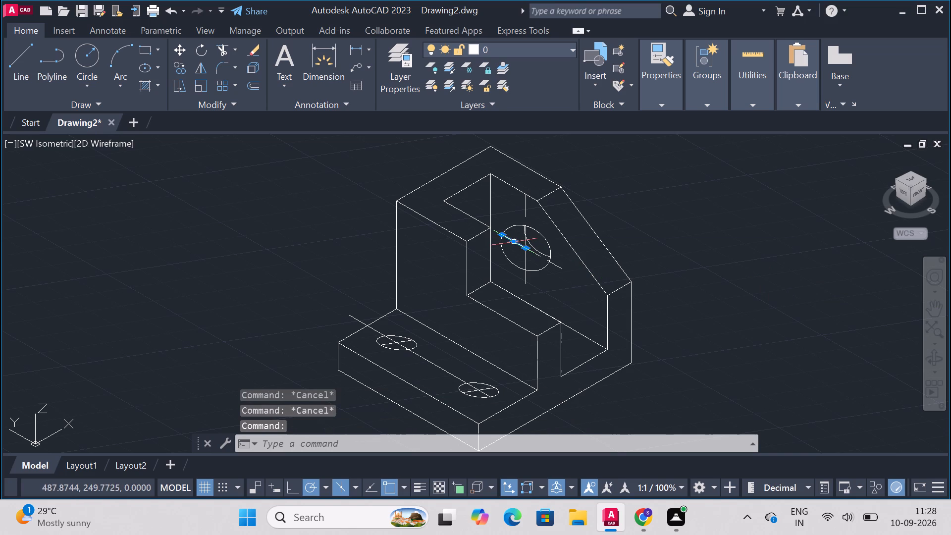
pyautogui.click(735, 210)
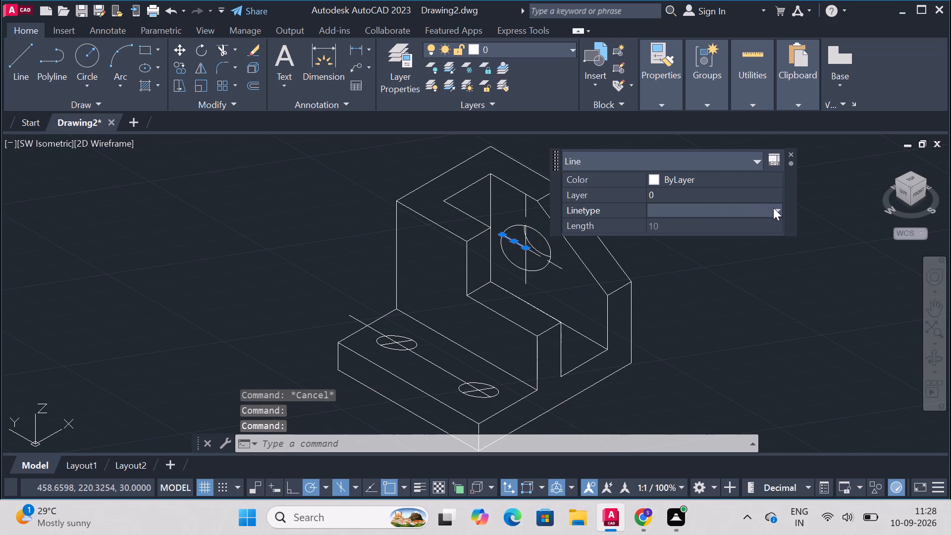
pyautogui.click(774, 210)
pyautogui.click(736, 250)
pyautogui.press('Escape')
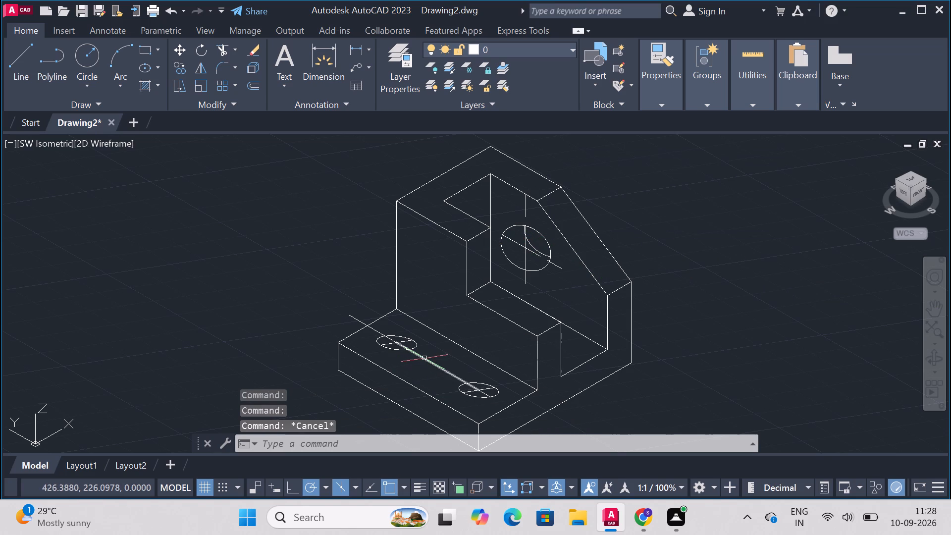
# Set the linetype of the line joining the two base isocircle centres to ACAD_ISO02W100.
pyautogui.click(424, 358)
pyautogui.press('Escape')
pyautogui.doubleClick(425, 359)
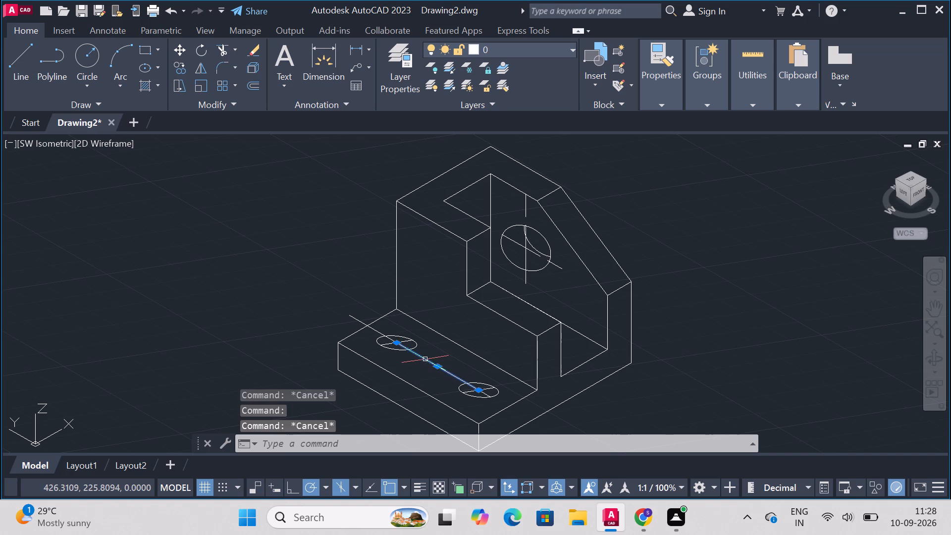
pyautogui.click(642, 324)
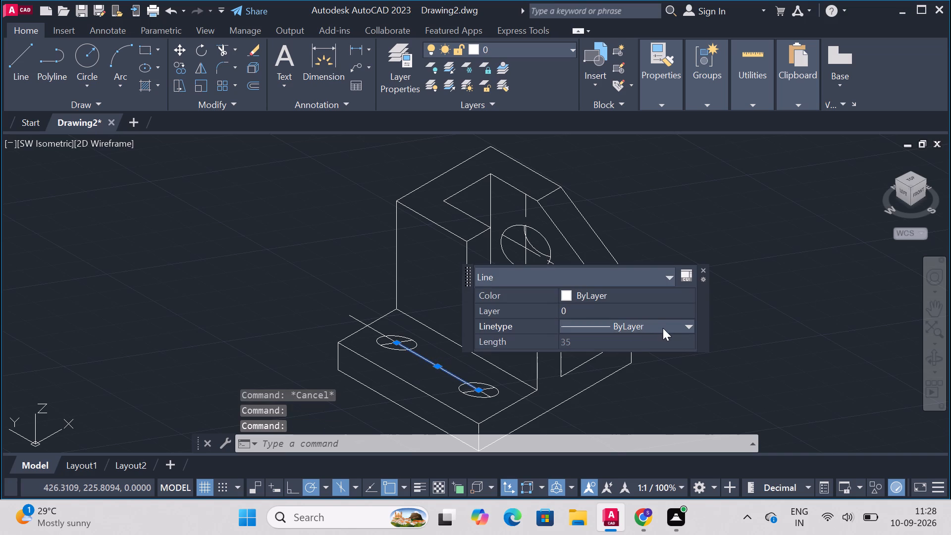
pyautogui.click(663, 327)
pyautogui.click(654, 365)
pyautogui.press('Escape')
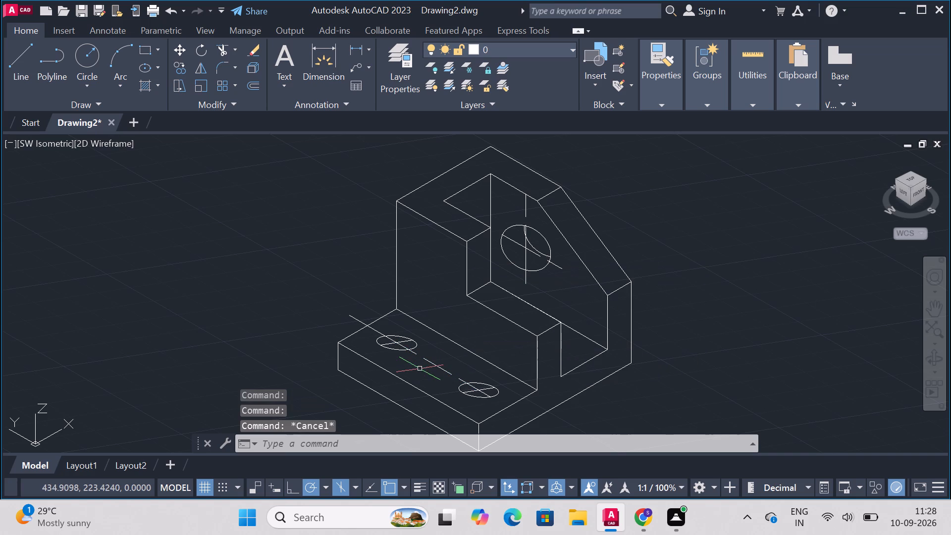
# Set the centreline segment extending outward from the first base isocircle's centre to the ACAD_ISO02W100 linetype.
pyautogui.doubleClick(376, 332)
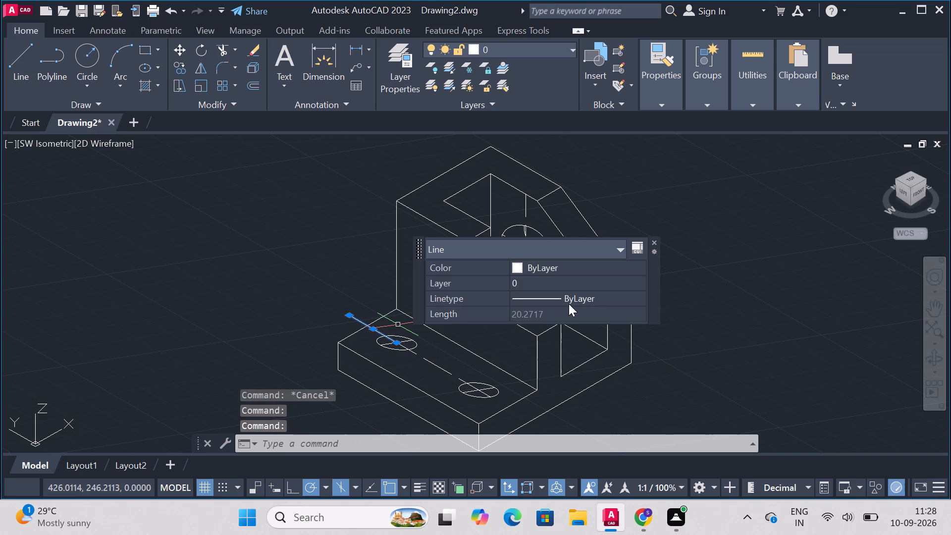
pyautogui.click(573, 302)
pyautogui.click(573, 302)
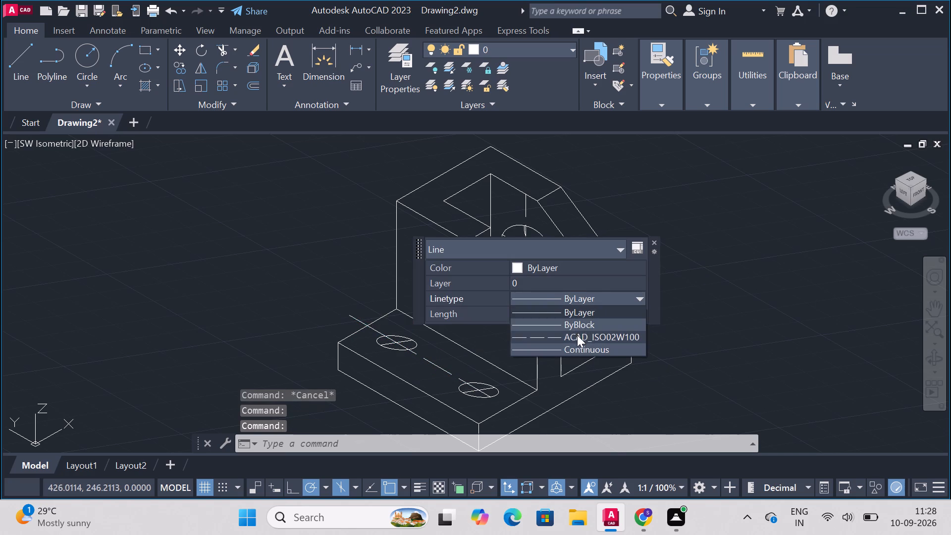
pyautogui.click(577, 335)
pyautogui.press('Escape')
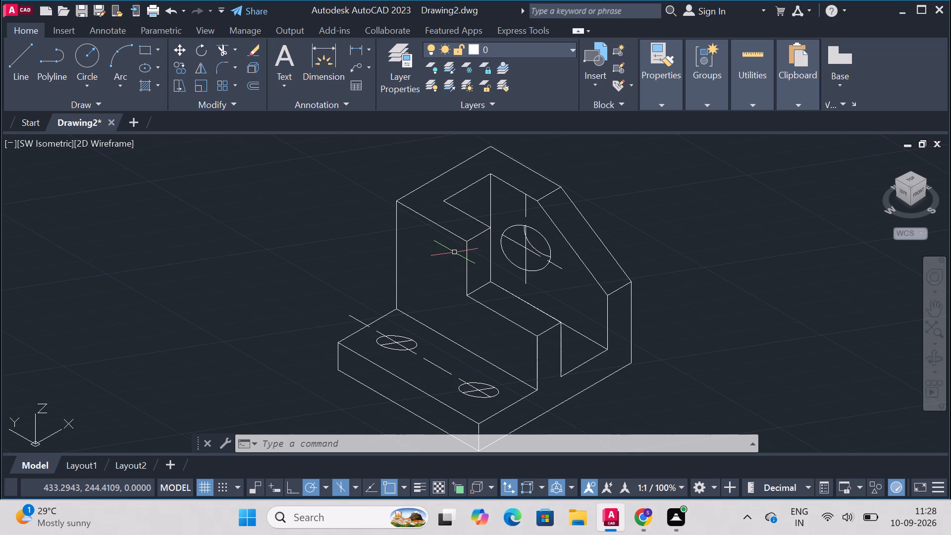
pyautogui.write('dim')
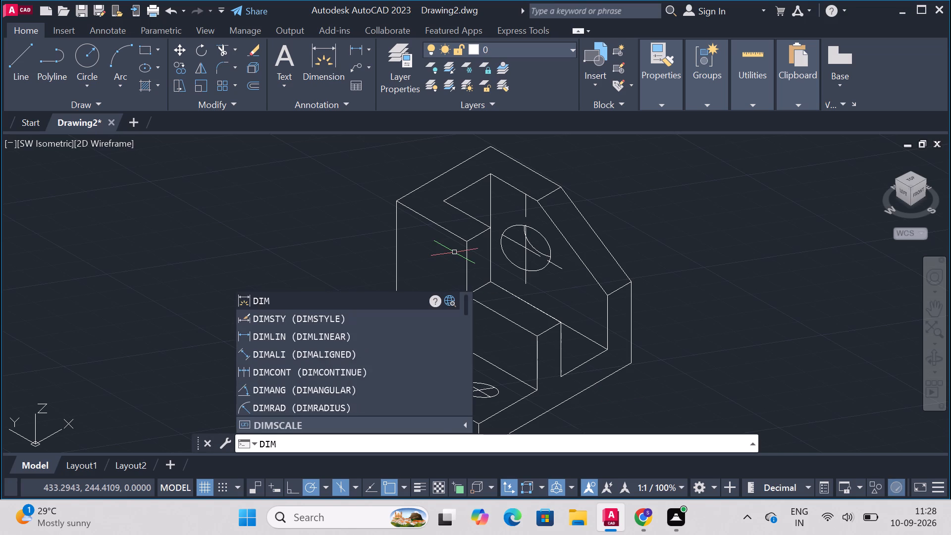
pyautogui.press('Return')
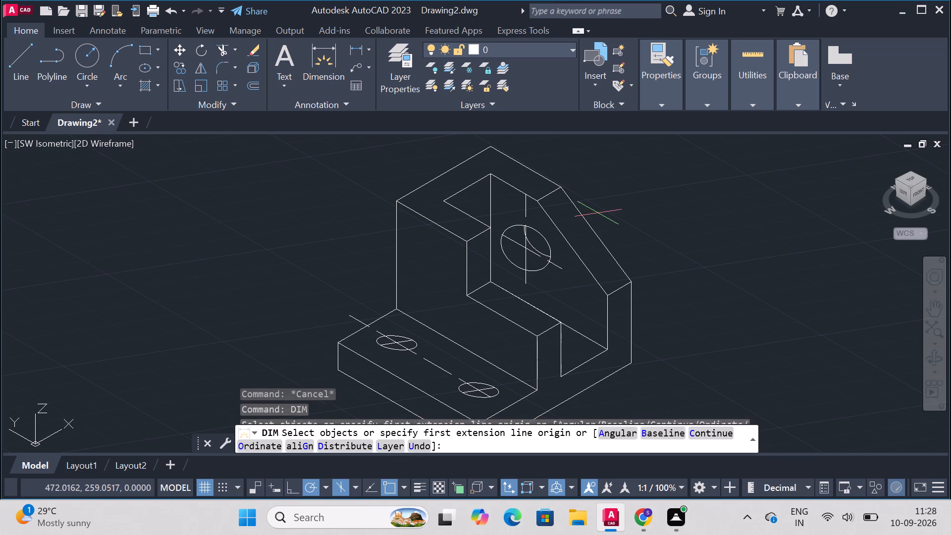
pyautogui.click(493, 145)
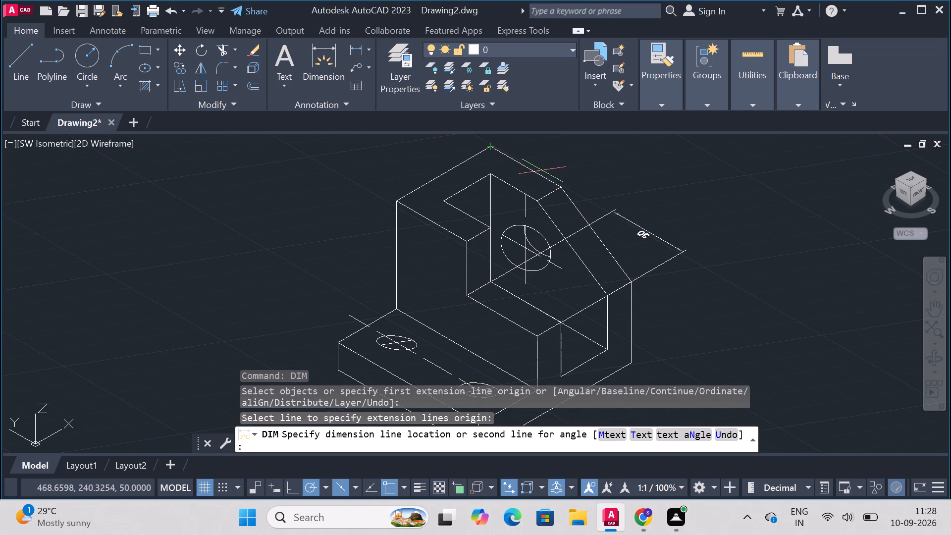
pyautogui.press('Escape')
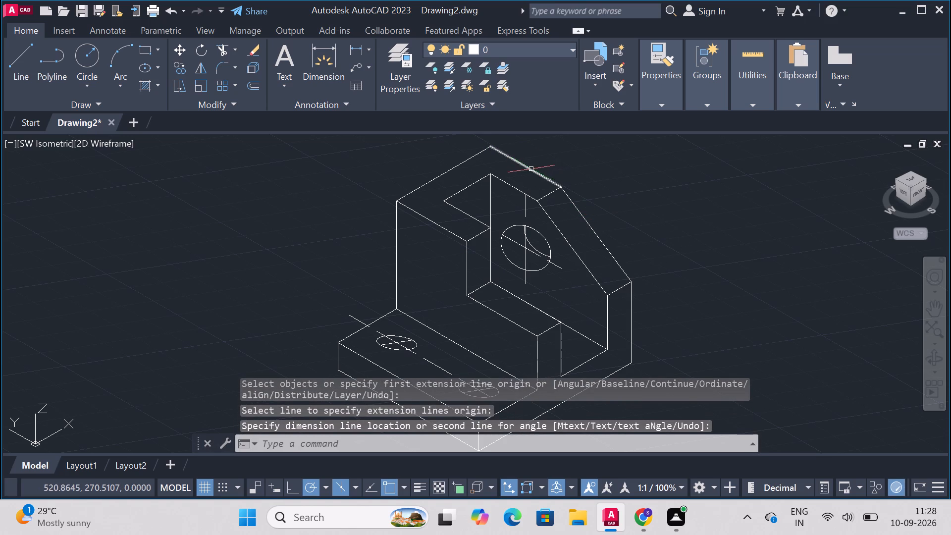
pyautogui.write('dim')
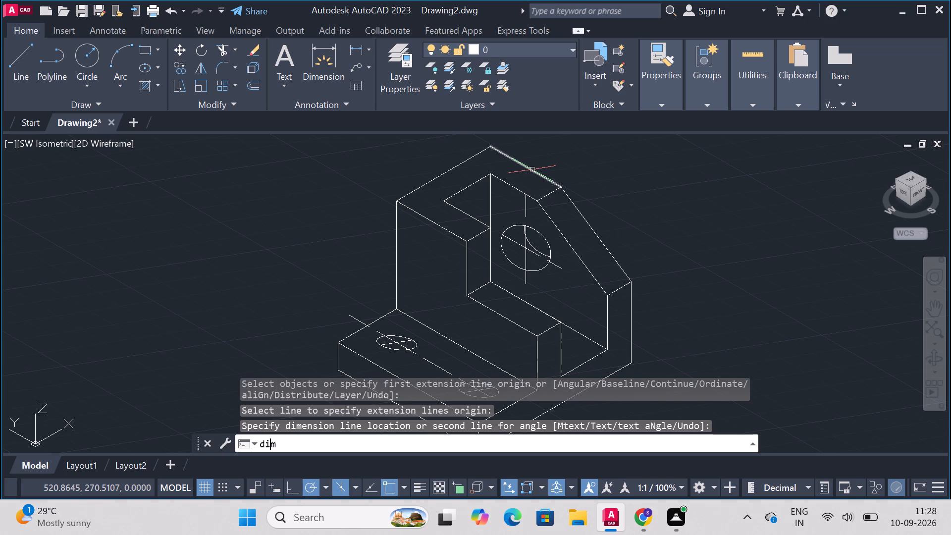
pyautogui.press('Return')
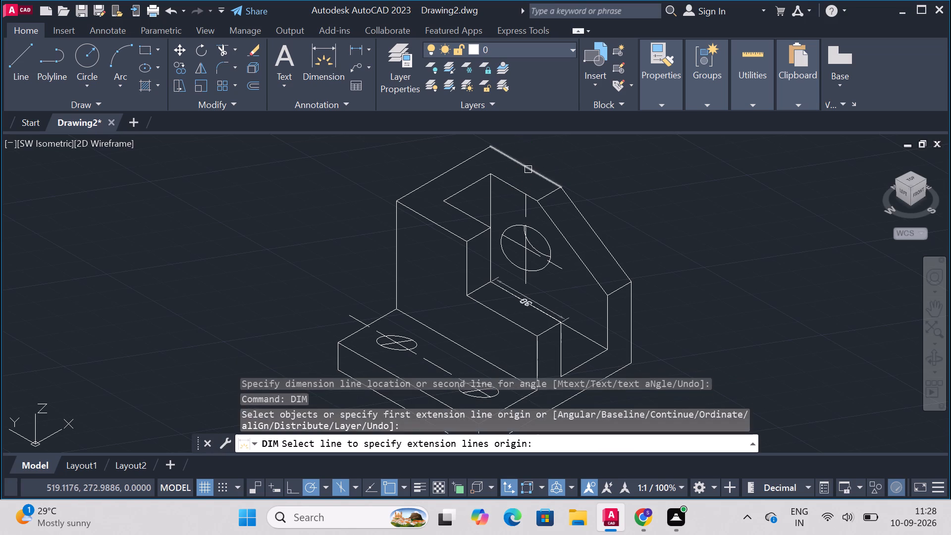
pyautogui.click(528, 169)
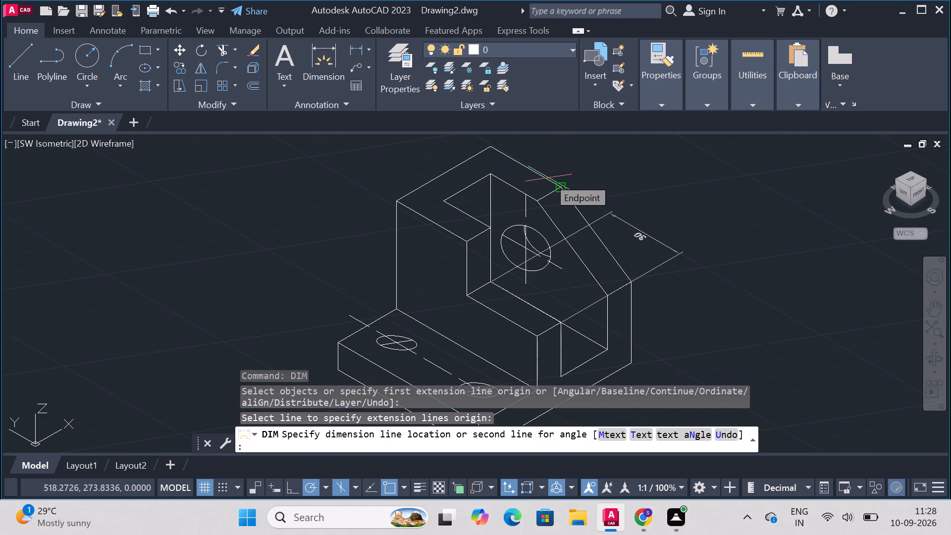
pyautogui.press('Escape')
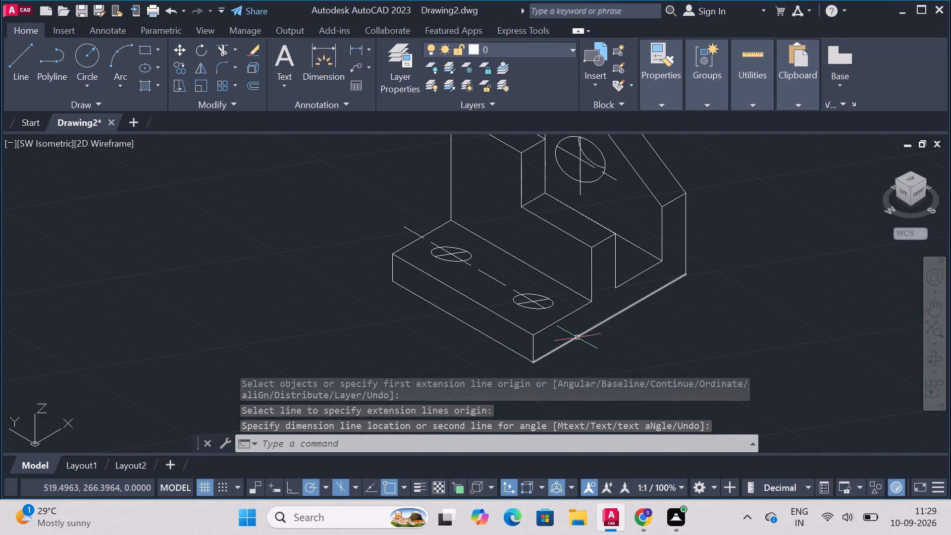
# Dimension the base's two outer bottom edges meeting at the front corner, placing each dimension line outside the part.
pyautogui.write('din')
pyautogui.press('BackSpace')
pyautogui.press('m')
pyautogui.press('Return')
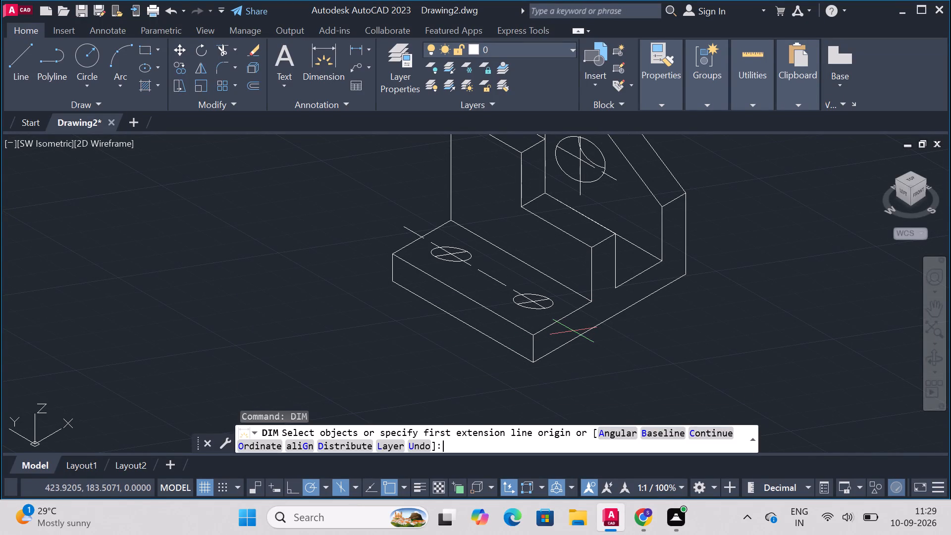
pyautogui.click(603, 324)
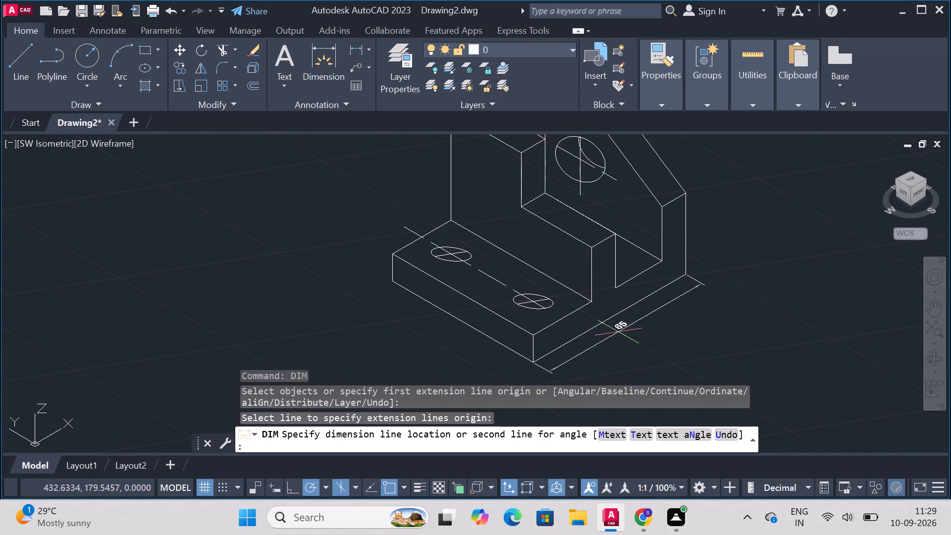
pyautogui.click(639, 344)
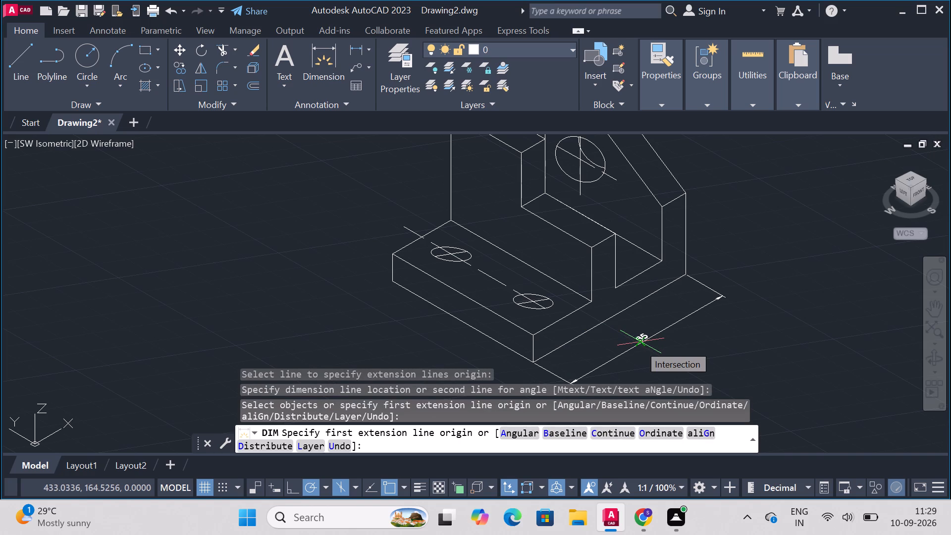
pyautogui.click(477, 330)
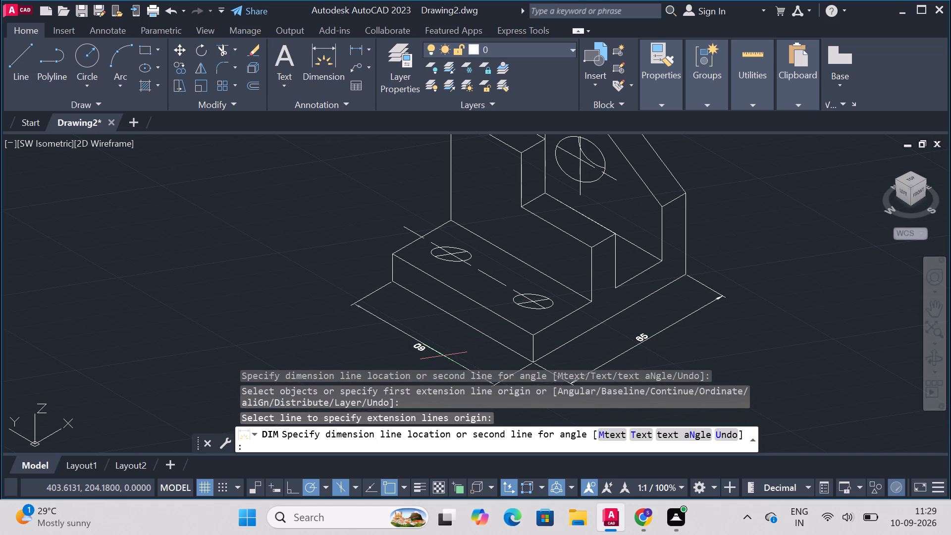
pyautogui.click(443, 356)
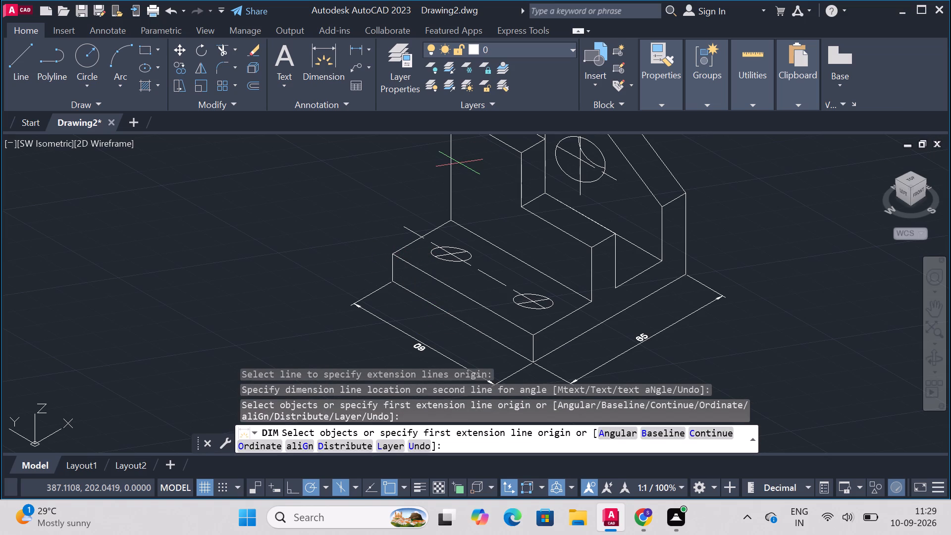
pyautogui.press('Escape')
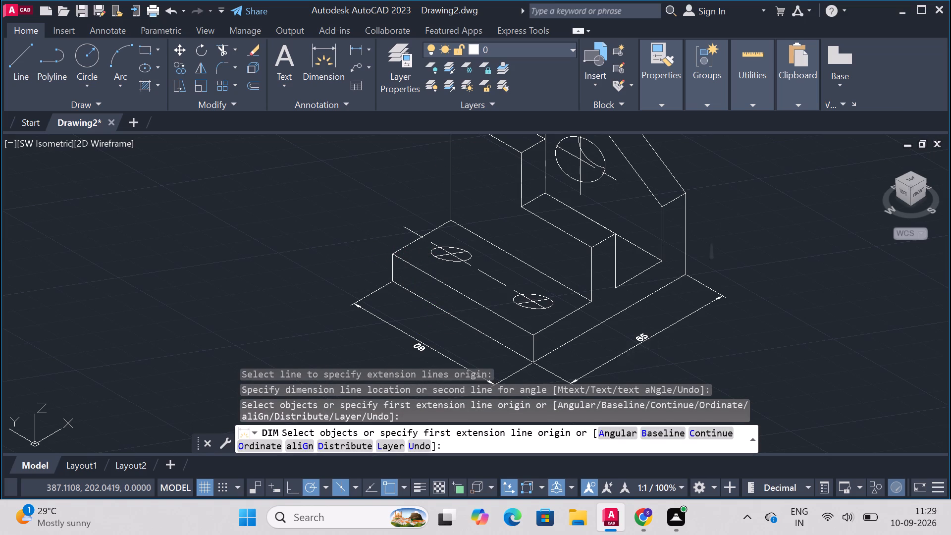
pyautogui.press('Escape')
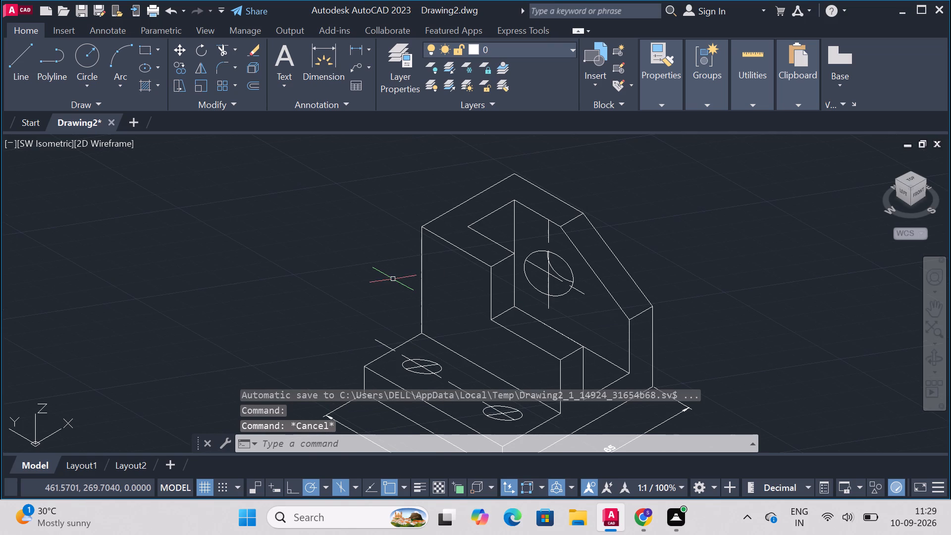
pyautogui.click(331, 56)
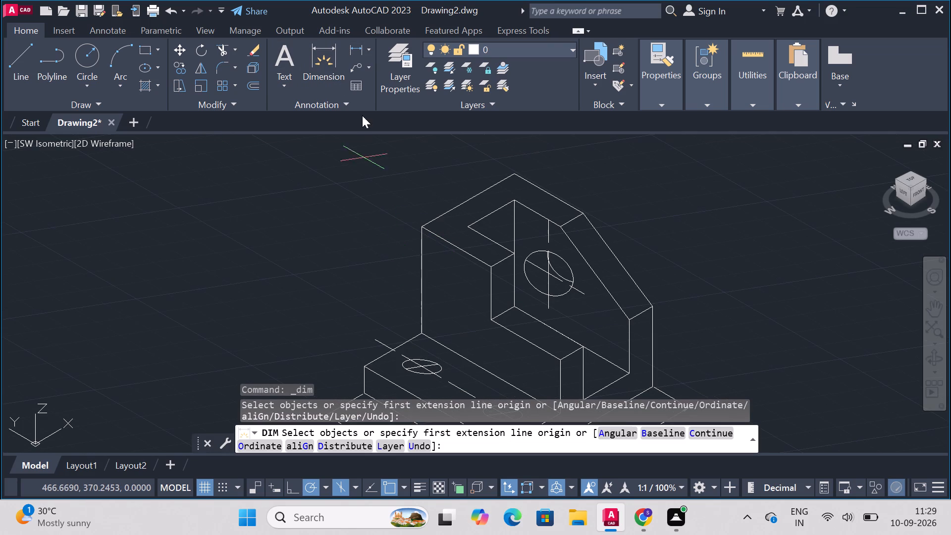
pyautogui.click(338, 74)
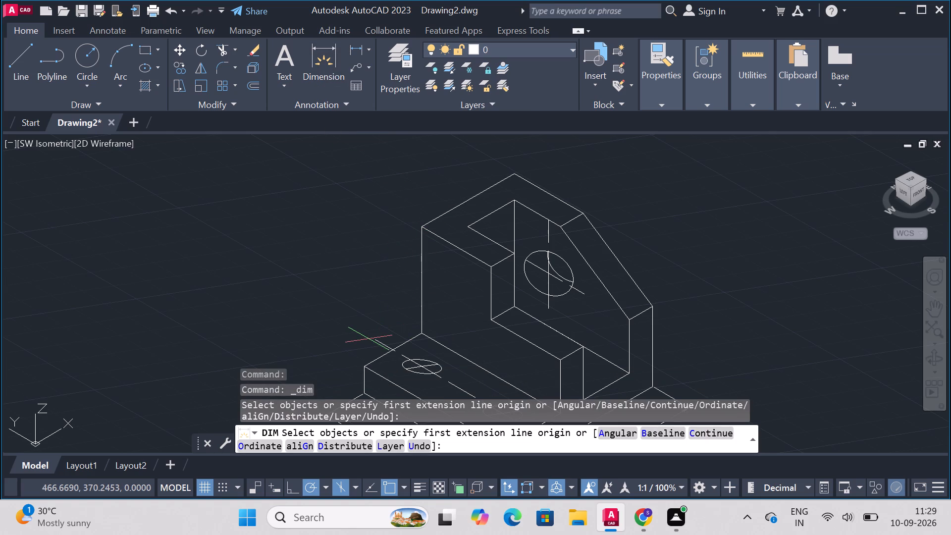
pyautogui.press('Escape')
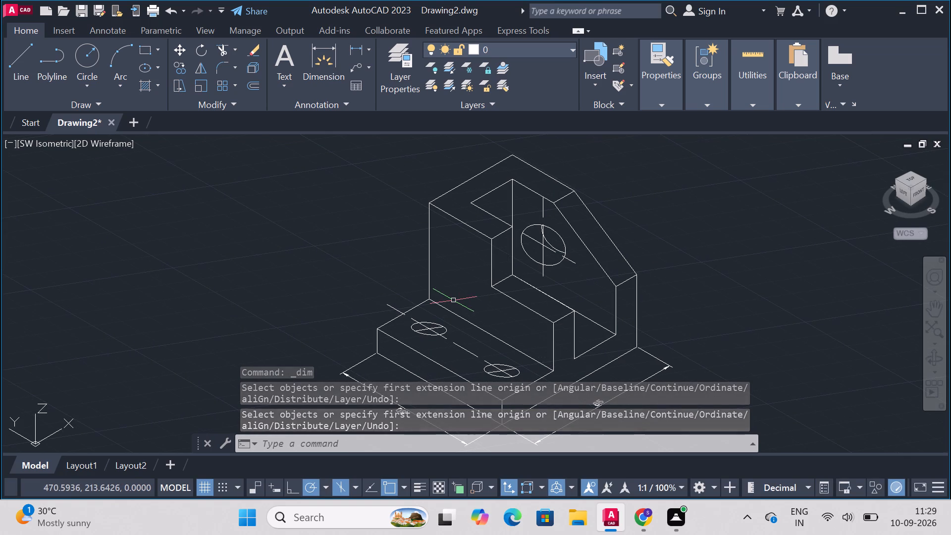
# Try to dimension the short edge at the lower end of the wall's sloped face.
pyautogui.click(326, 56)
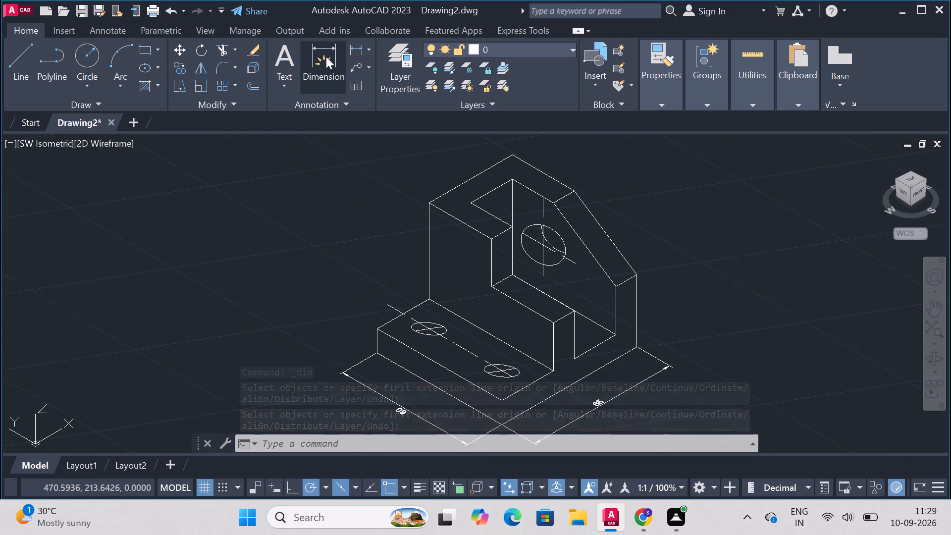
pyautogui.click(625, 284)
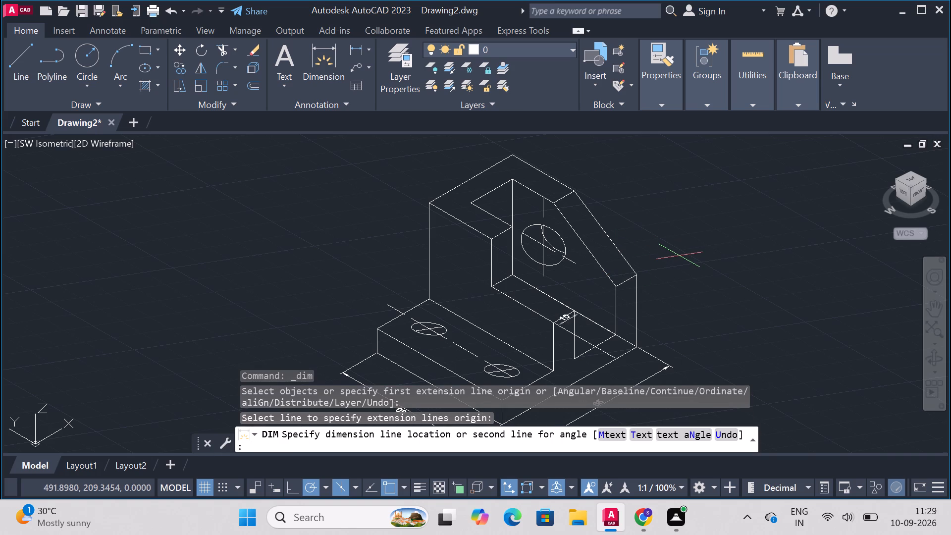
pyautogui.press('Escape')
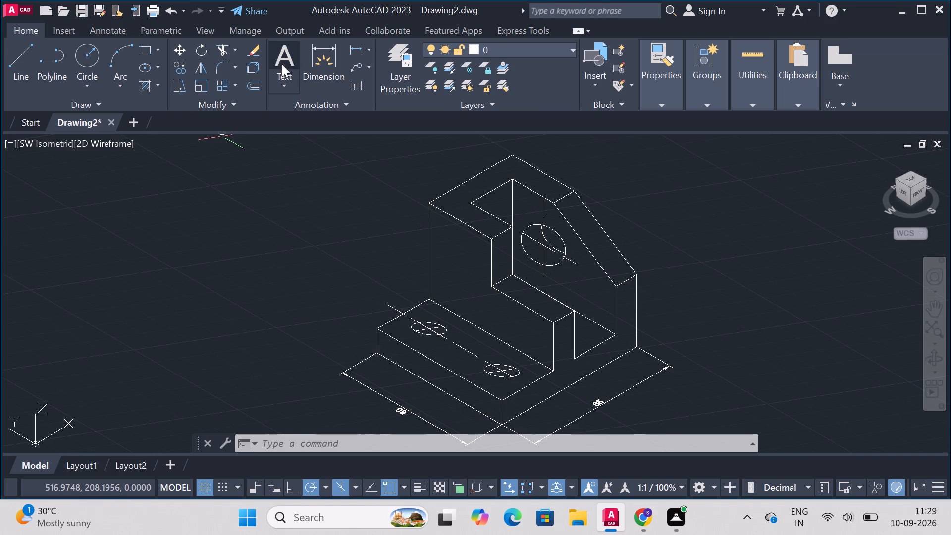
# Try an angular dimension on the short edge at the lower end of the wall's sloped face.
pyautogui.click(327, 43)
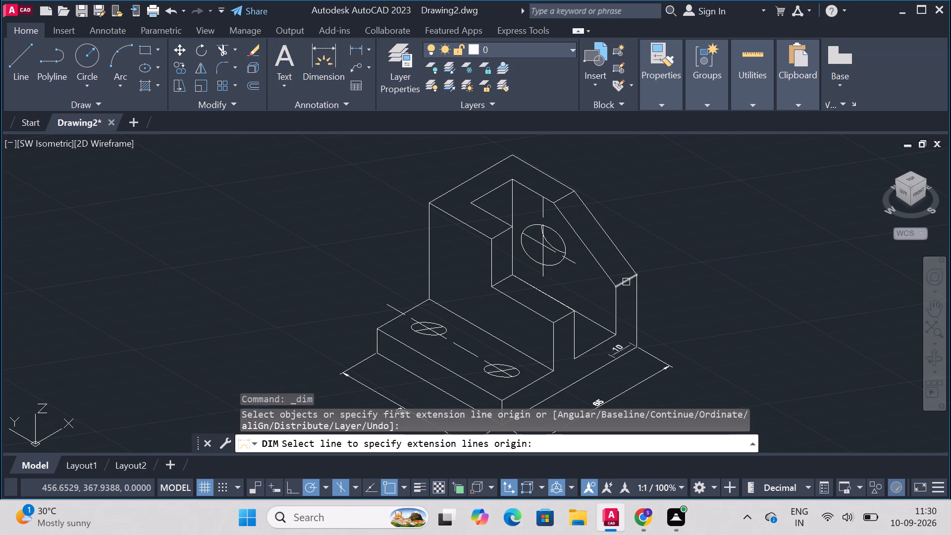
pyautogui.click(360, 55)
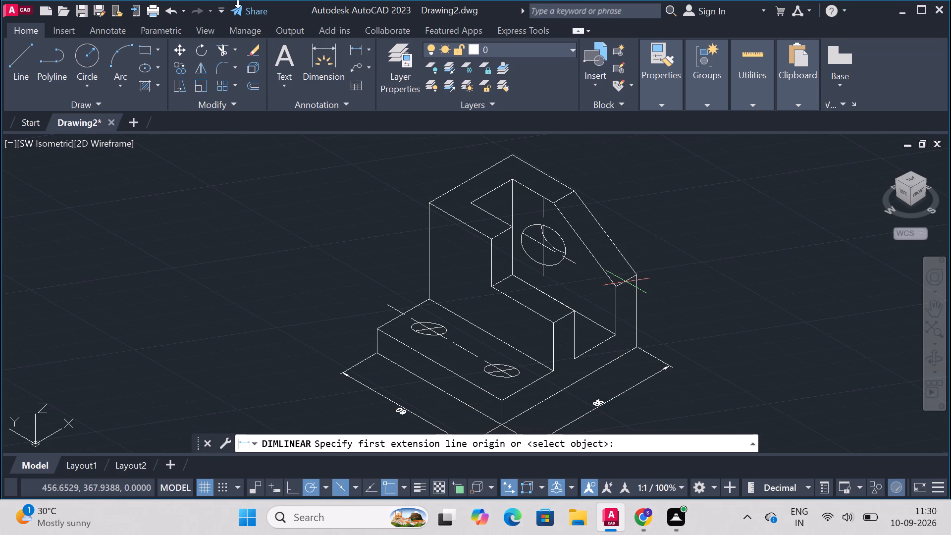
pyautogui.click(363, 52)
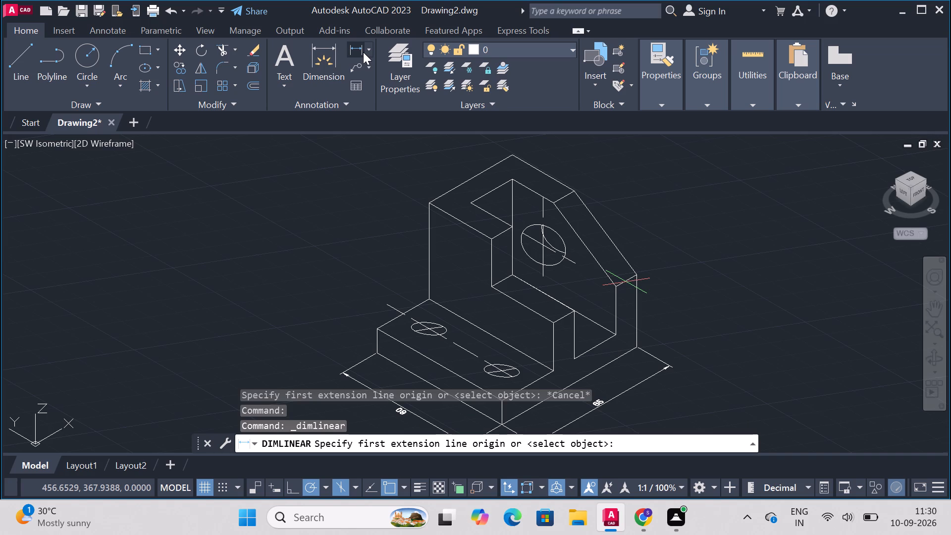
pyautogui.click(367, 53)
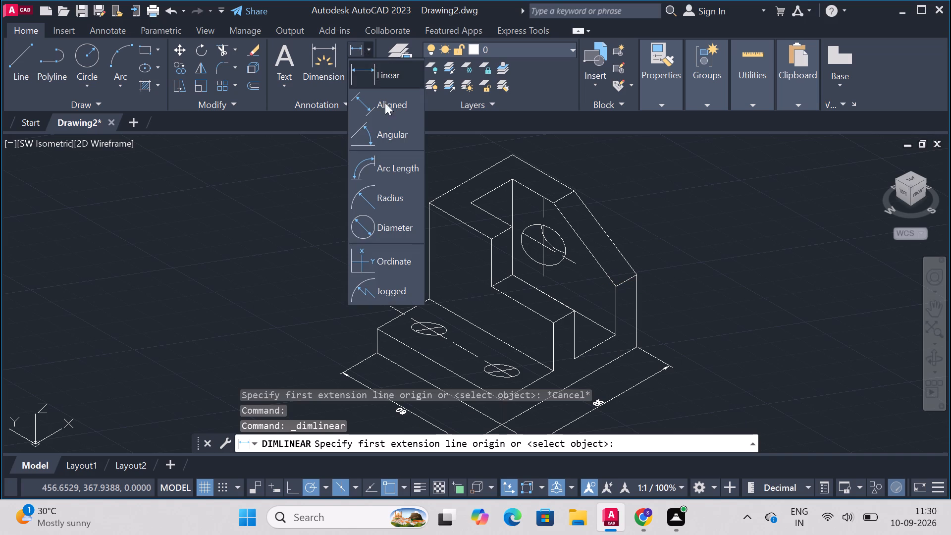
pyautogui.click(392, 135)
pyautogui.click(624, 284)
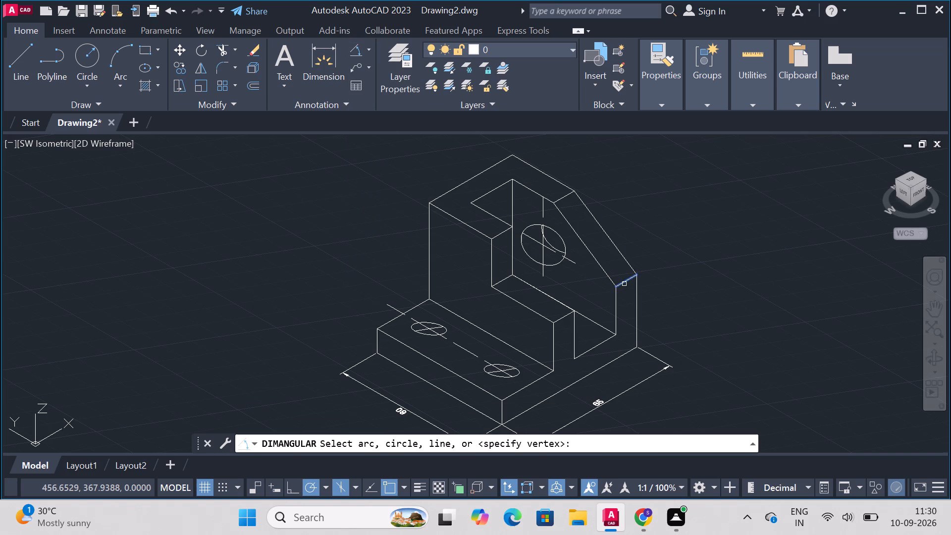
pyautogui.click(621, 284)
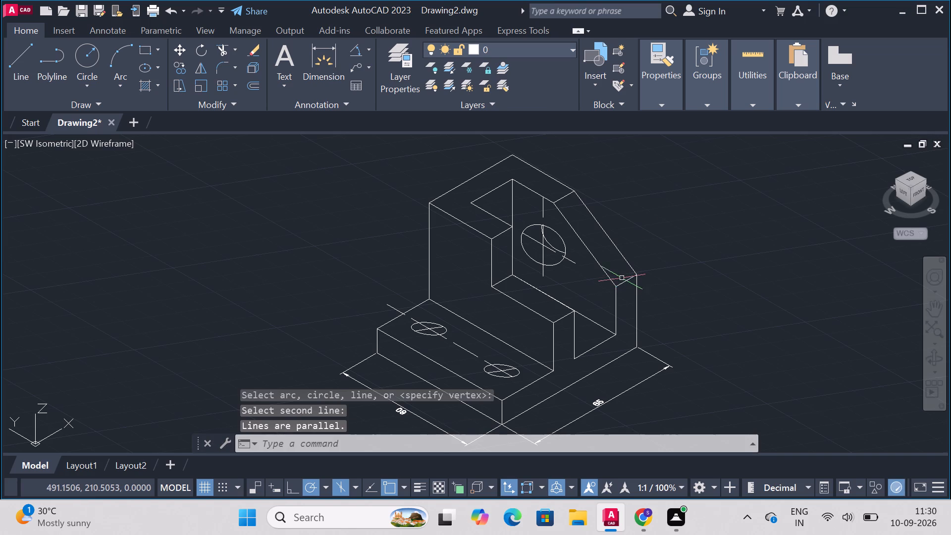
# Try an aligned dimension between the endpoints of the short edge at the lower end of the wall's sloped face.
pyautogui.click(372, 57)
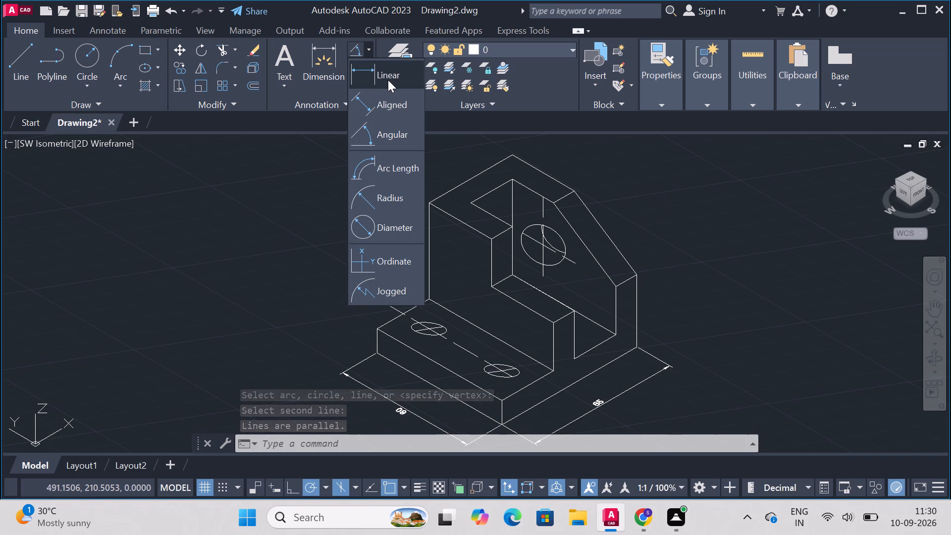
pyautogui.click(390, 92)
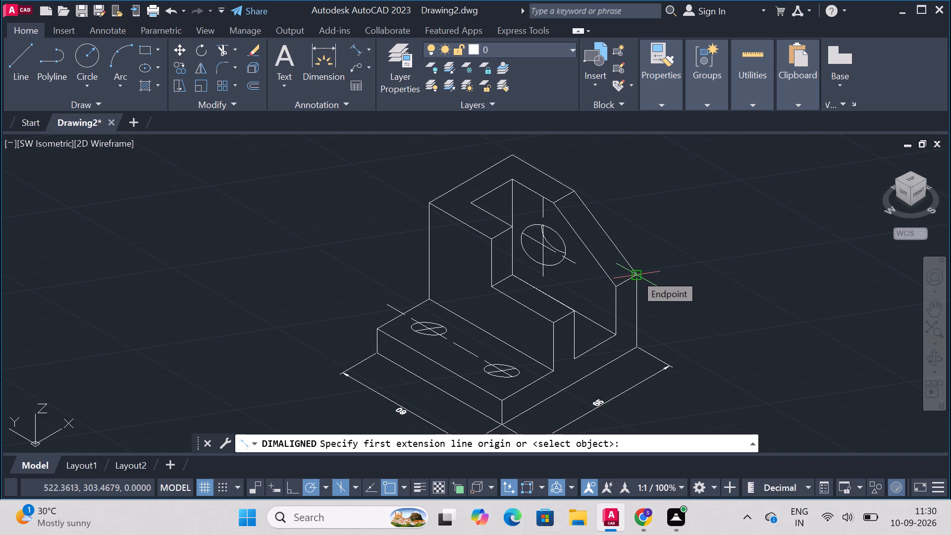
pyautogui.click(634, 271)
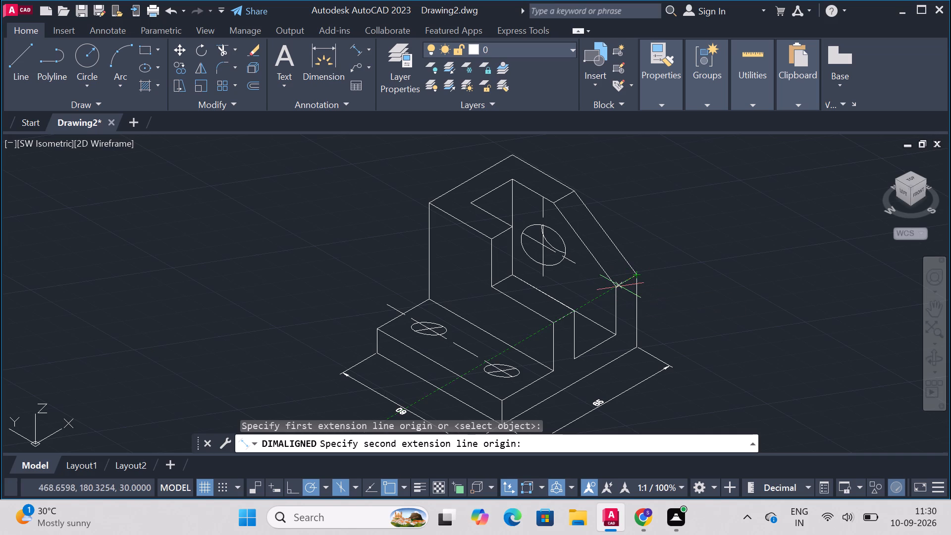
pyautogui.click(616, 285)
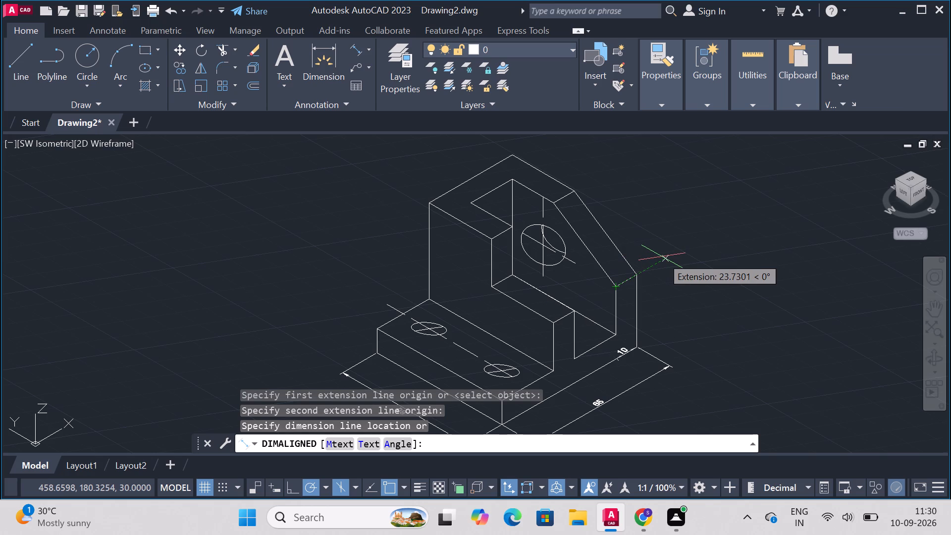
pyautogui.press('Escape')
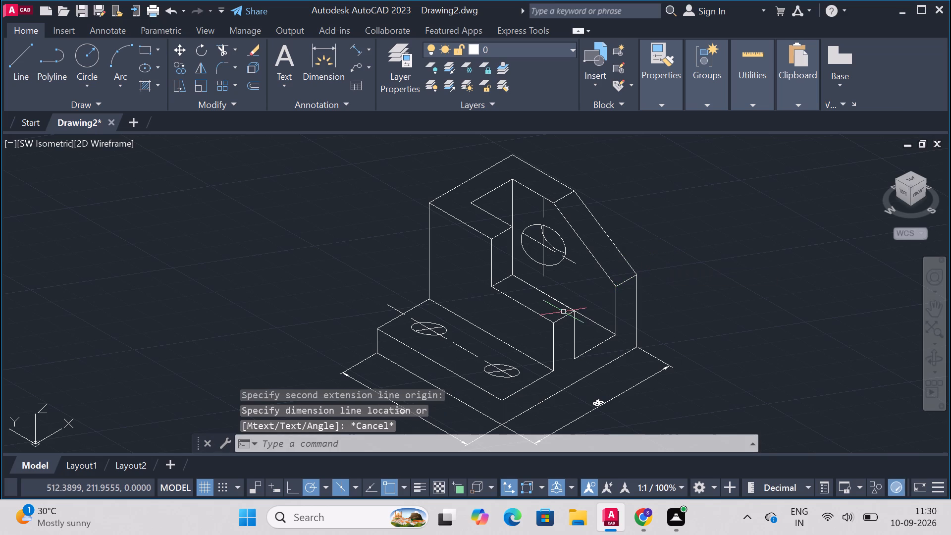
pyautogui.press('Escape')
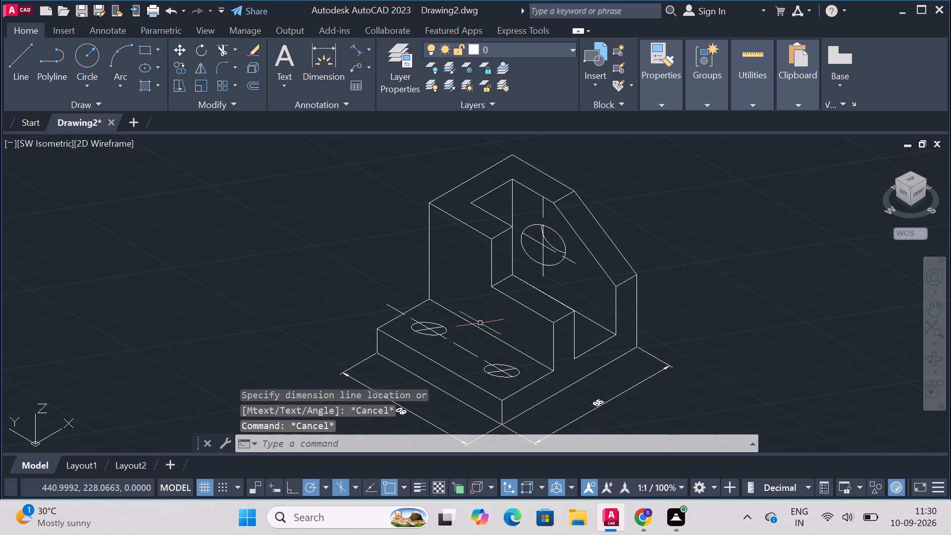
# Modify the ISO-25 dimension style to use Horizontal text alignment and set a style as current.
pyautogui.press('d')
pyautogui.press('Return')
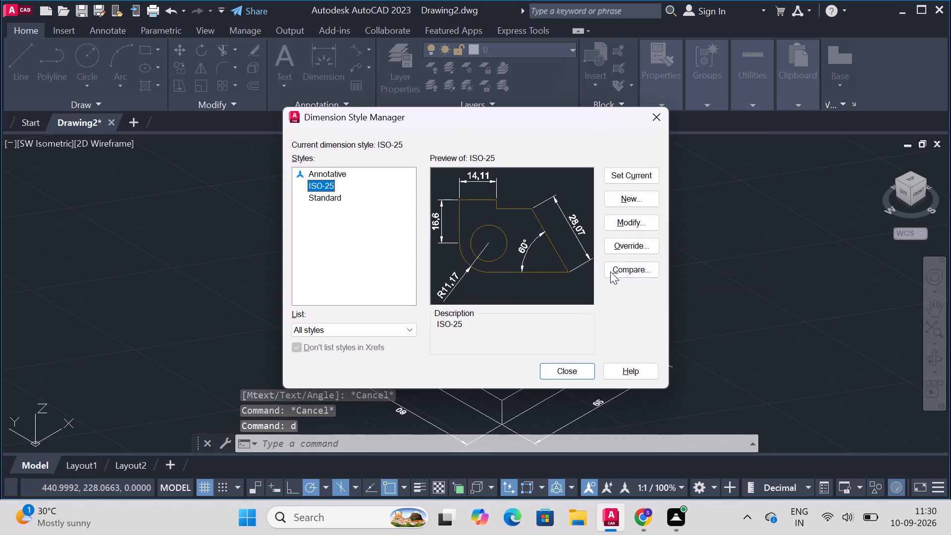
pyautogui.click(626, 222)
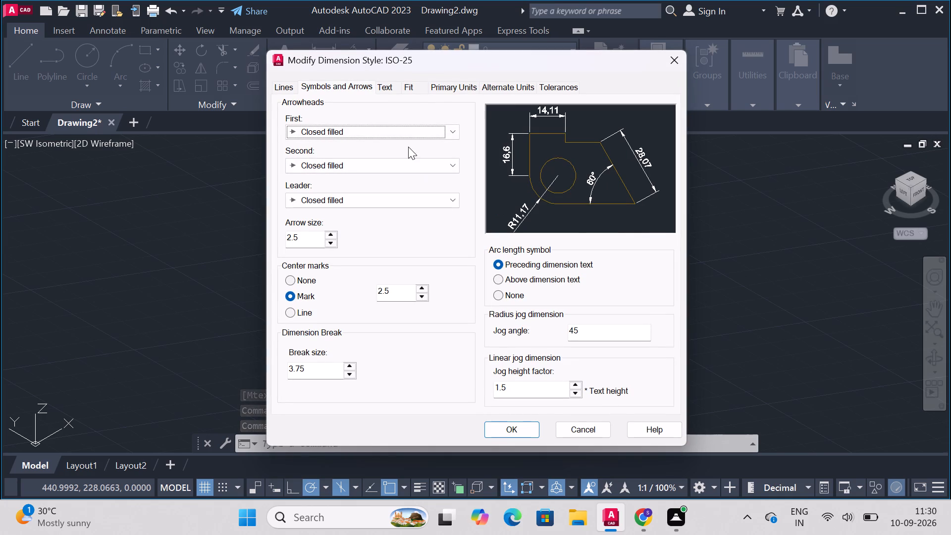
pyautogui.click(384, 85)
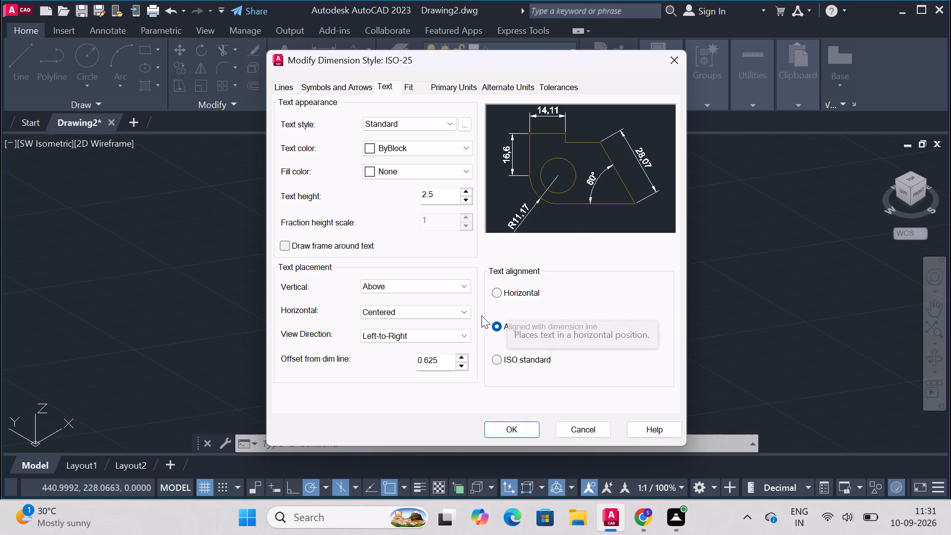
pyautogui.click(494, 291)
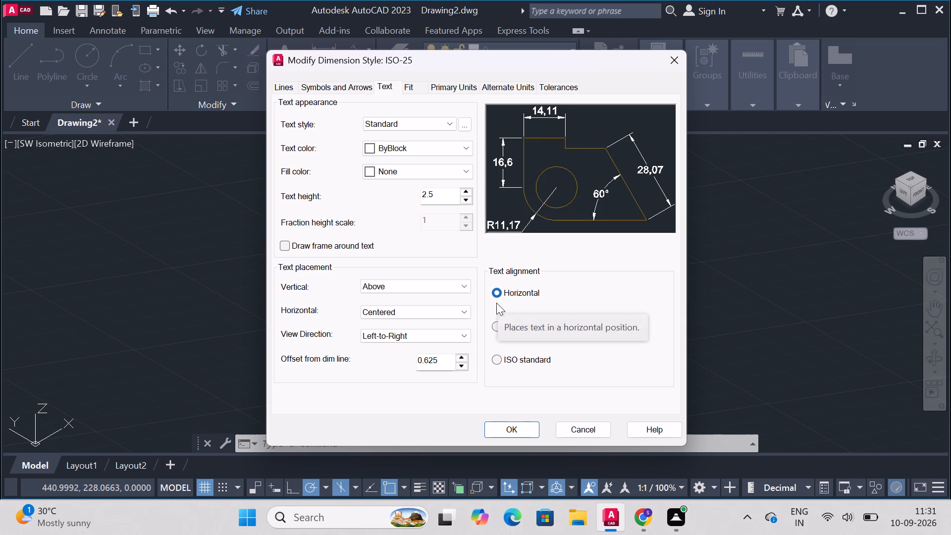
pyautogui.click(497, 329)
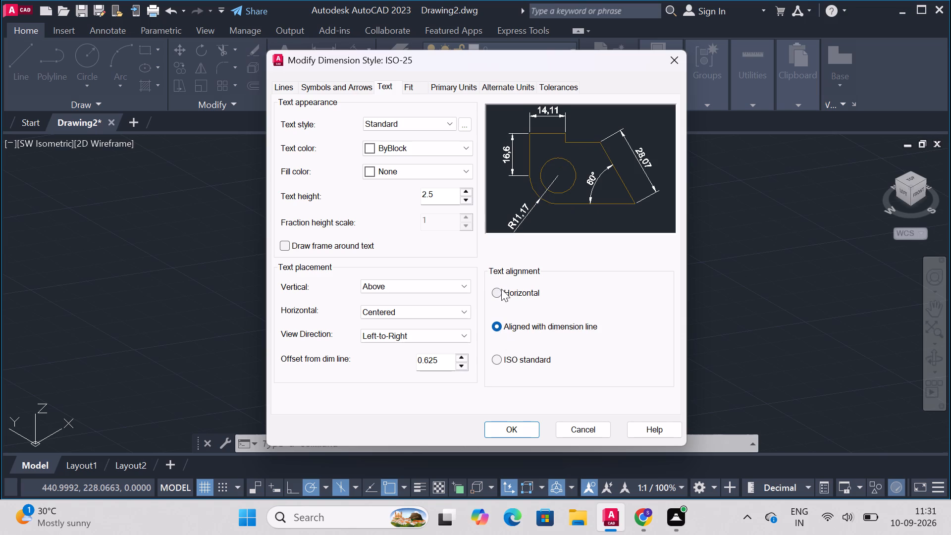
pyautogui.click(498, 295)
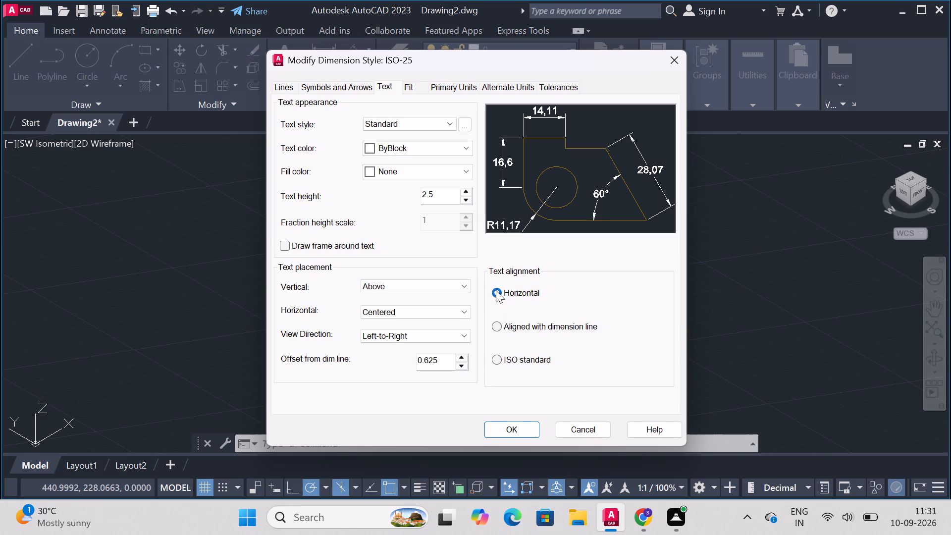
pyautogui.click(496, 326)
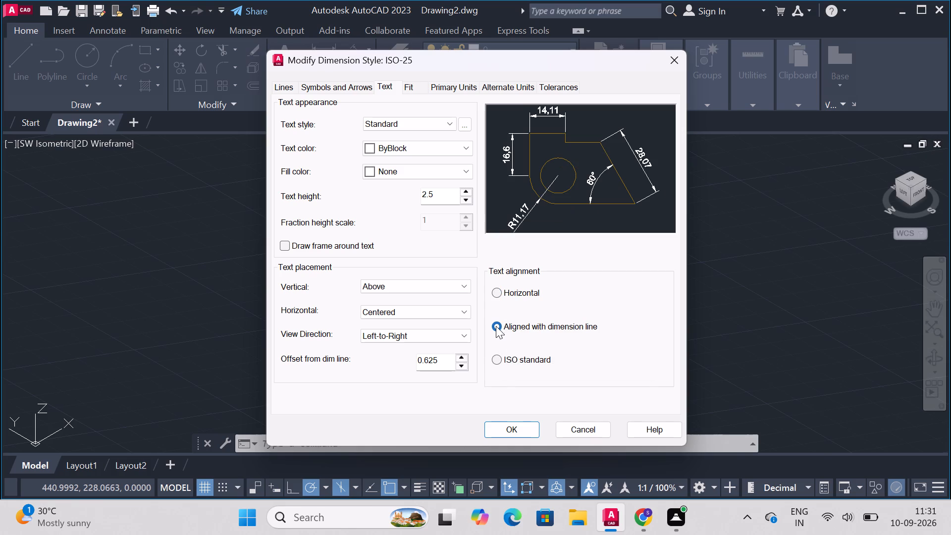
pyautogui.click(499, 290)
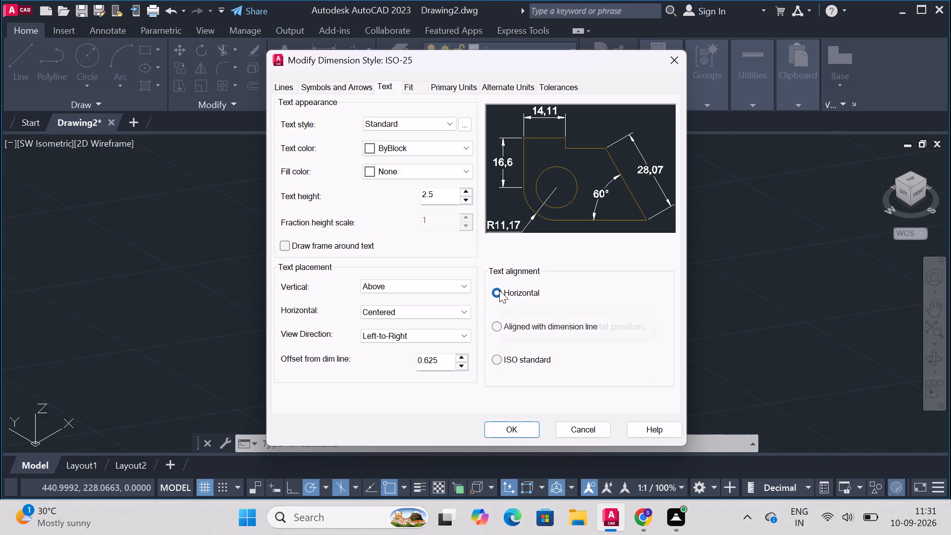
pyautogui.click(497, 330)
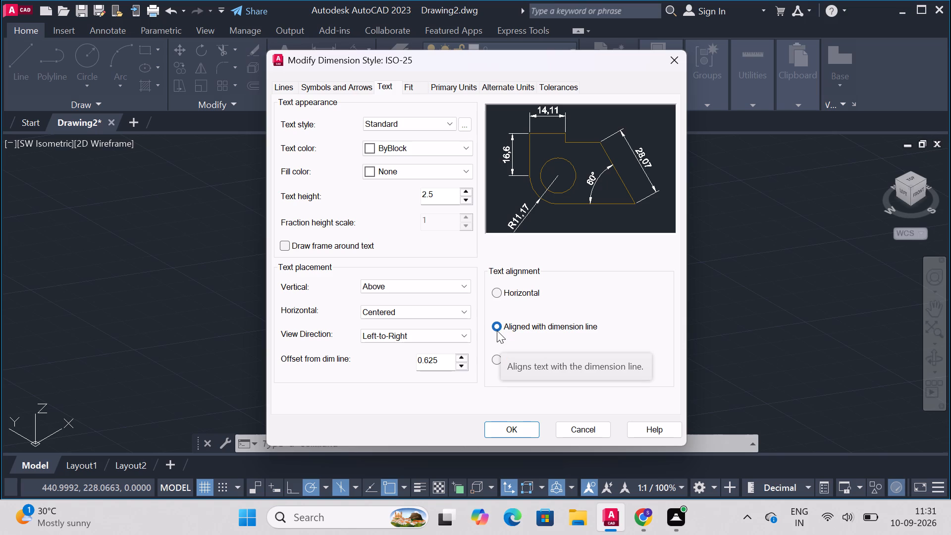
pyautogui.click(494, 297)
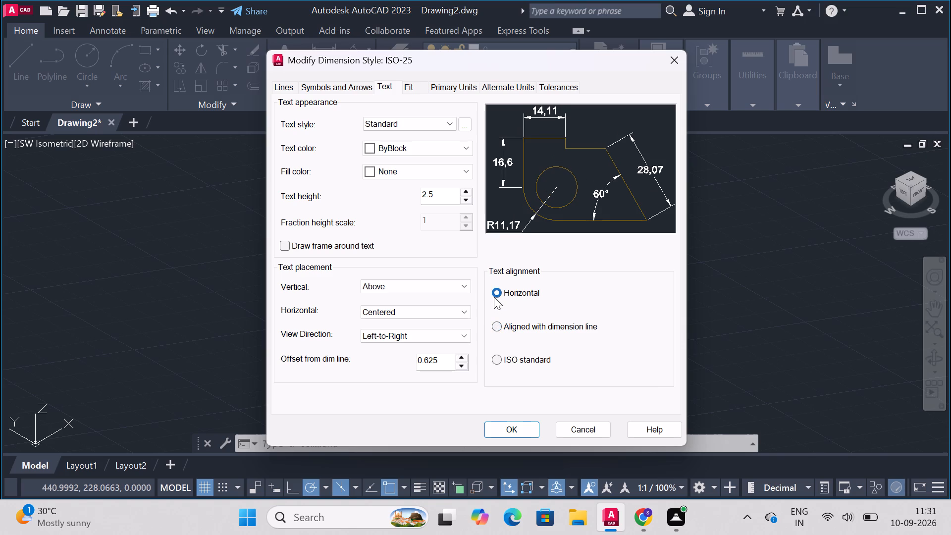
pyautogui.click(504, 435)
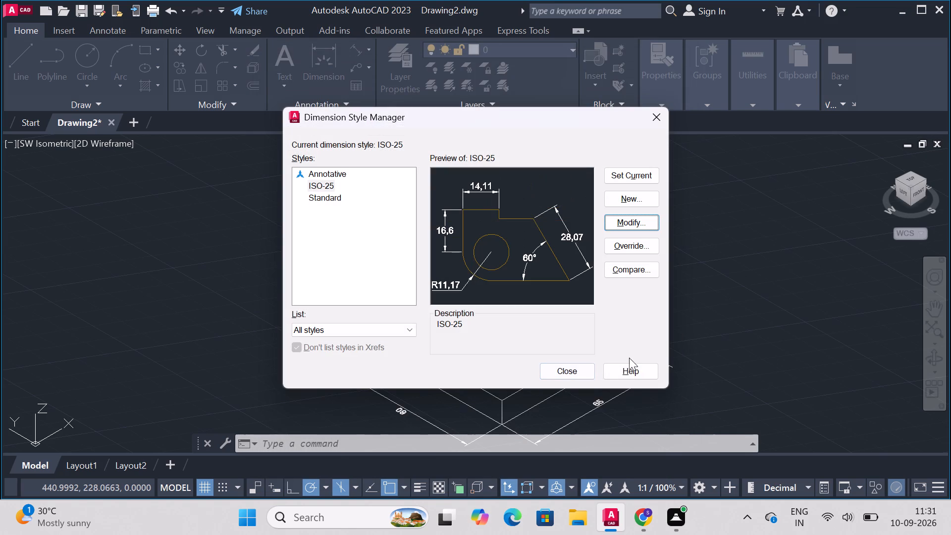
pyautogui.click(622, 170)
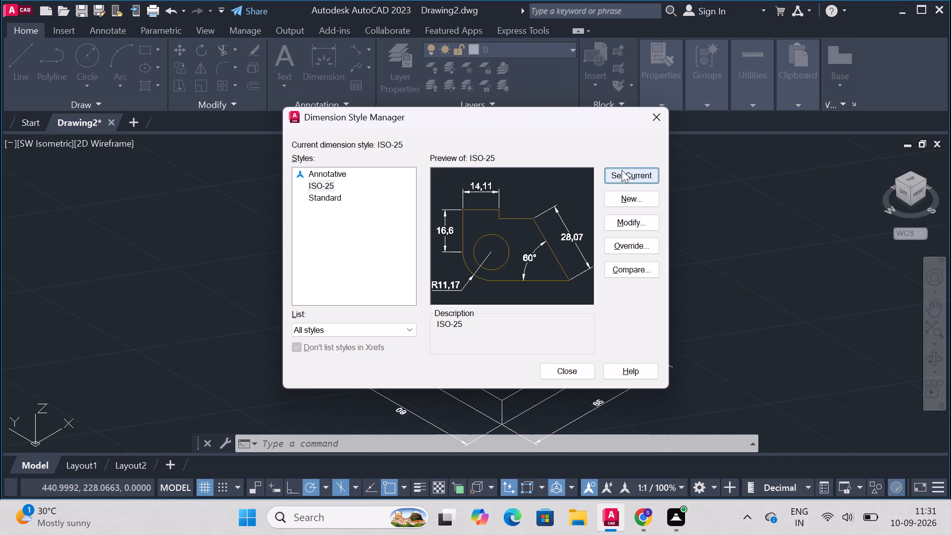
pyautogui.click(618, 175)
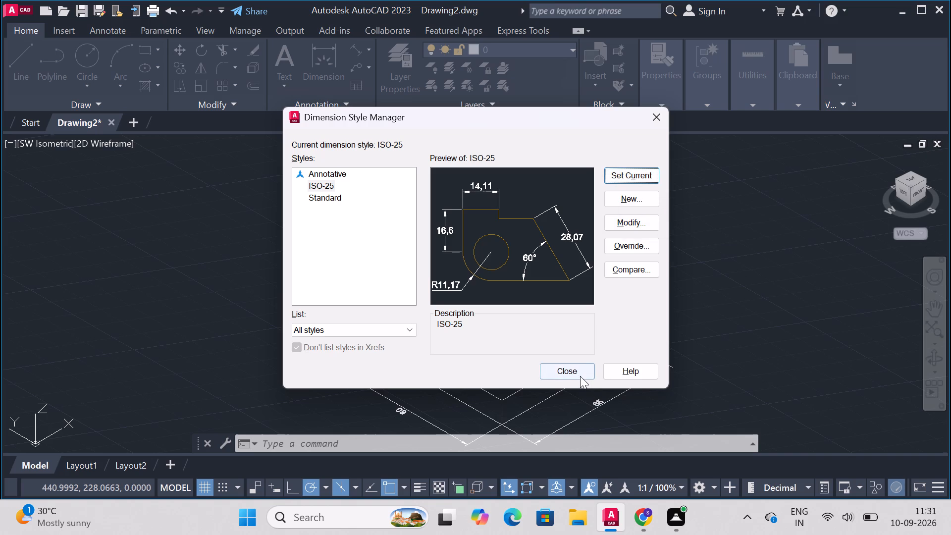
pyautogui.click(580, 376)
# Delete the dimension along the base's bottom edge running from the front corner toward the sloped wall's outer corner.
pyautogui.click(592, 408)
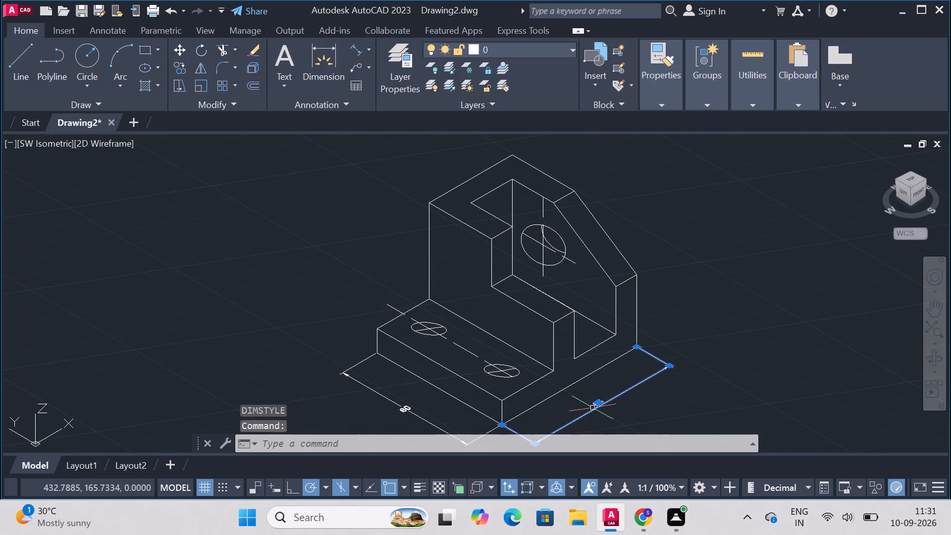
pyautogui.press('Delete')
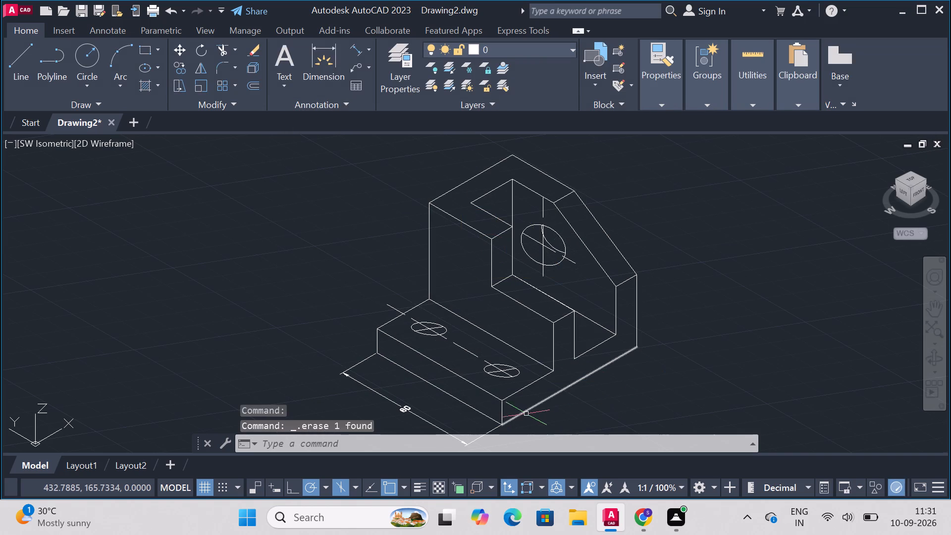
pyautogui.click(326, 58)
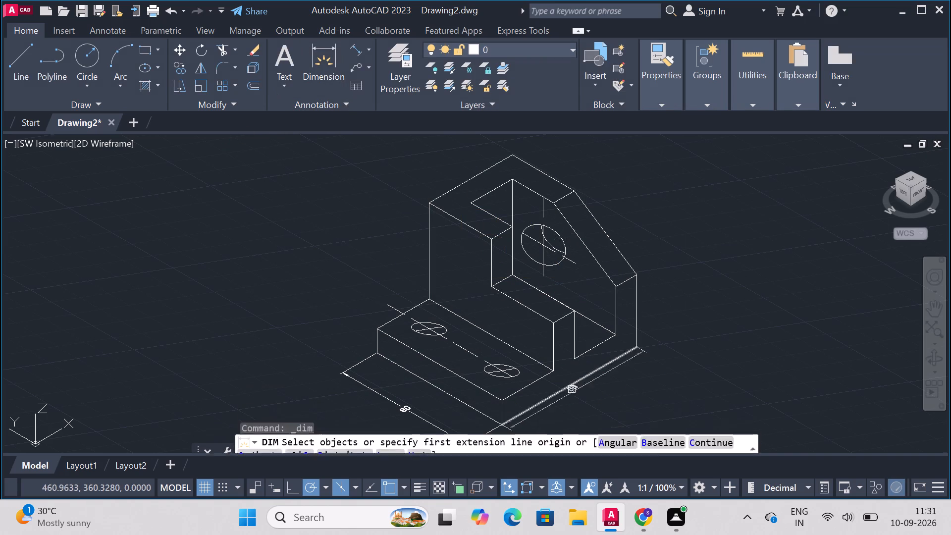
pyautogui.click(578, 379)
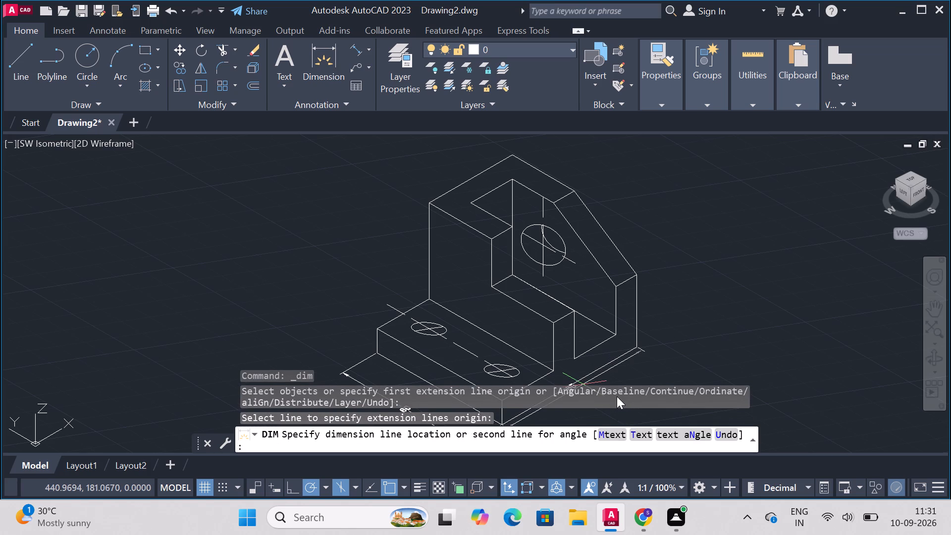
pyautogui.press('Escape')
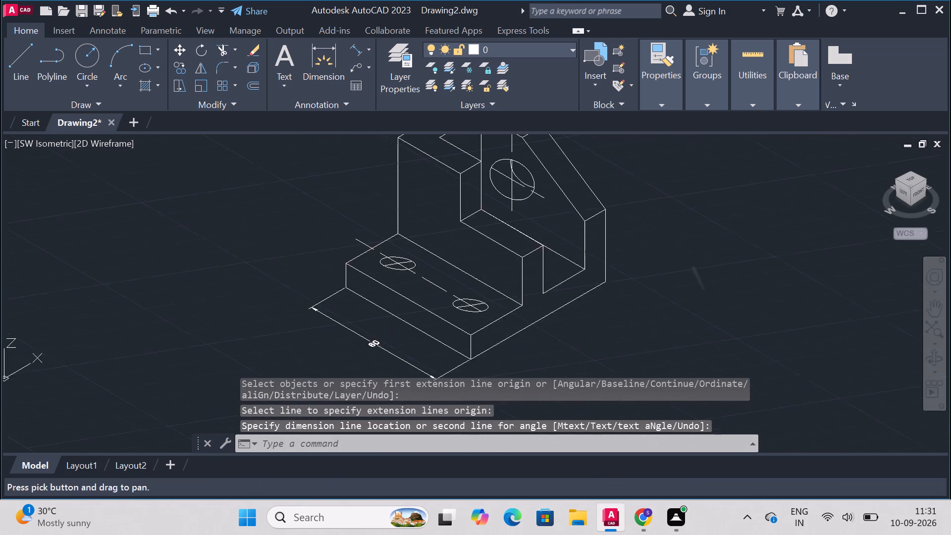
# Dimension the base's bottom edge running from the front corner toward the sloped wall's outer corner, placing the dimension outside the part.
pyautogui.click(318, 64)
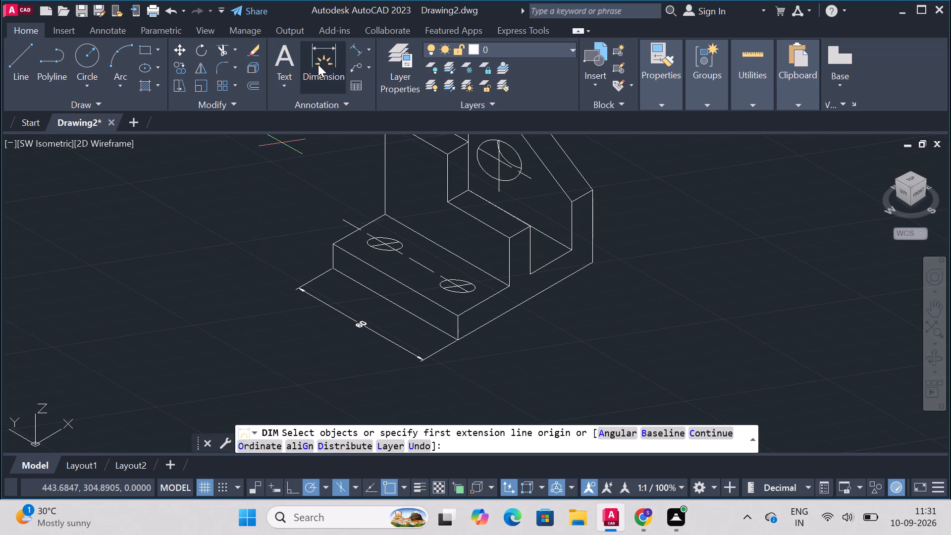
pyautogui.click(537, 295)
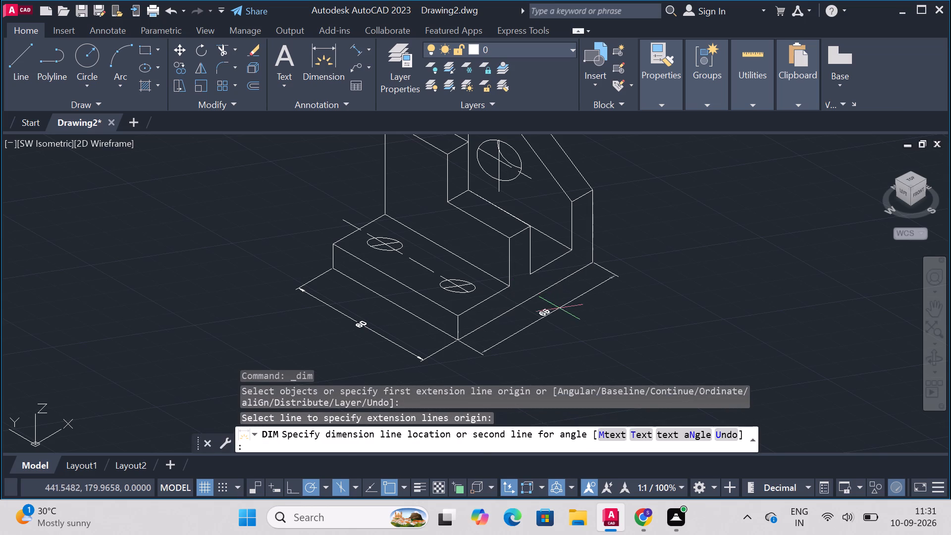
pyautogui.click(566, 311)
pyautogui.press('Escape')
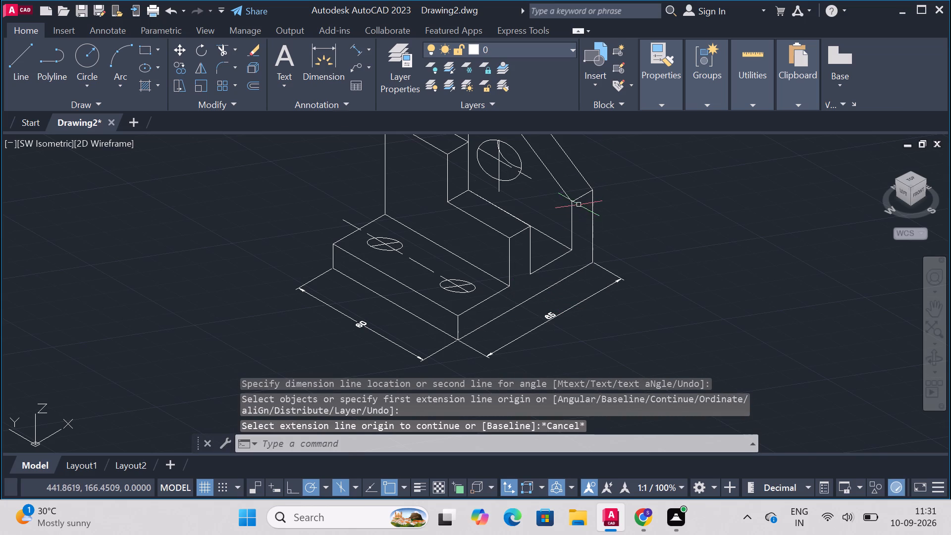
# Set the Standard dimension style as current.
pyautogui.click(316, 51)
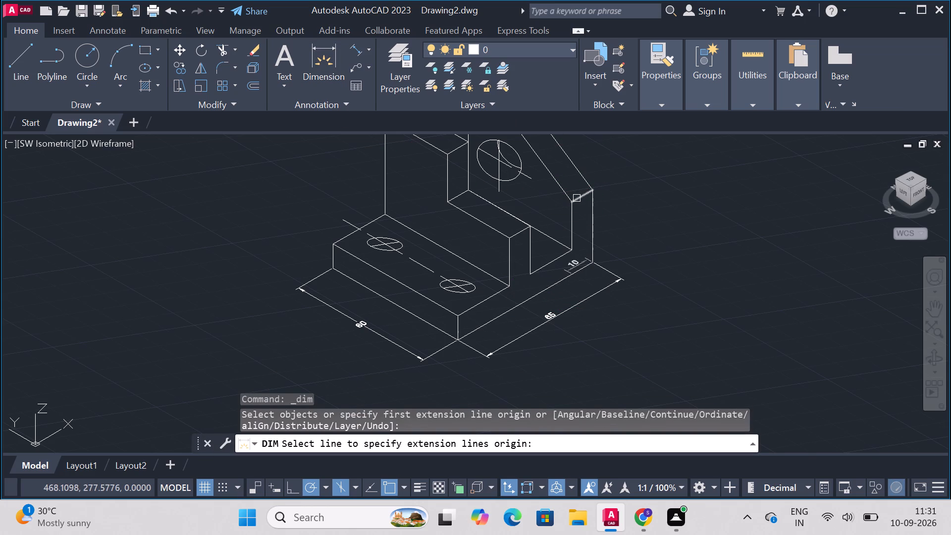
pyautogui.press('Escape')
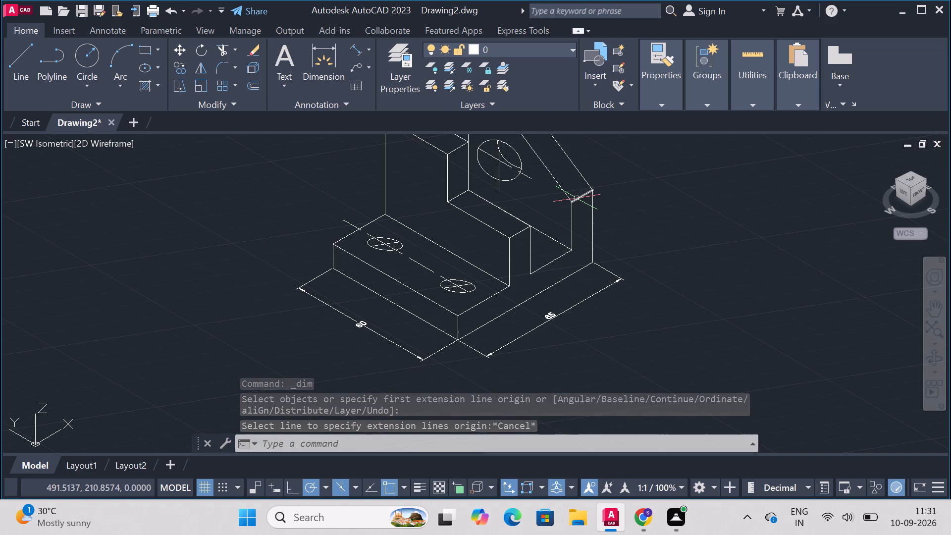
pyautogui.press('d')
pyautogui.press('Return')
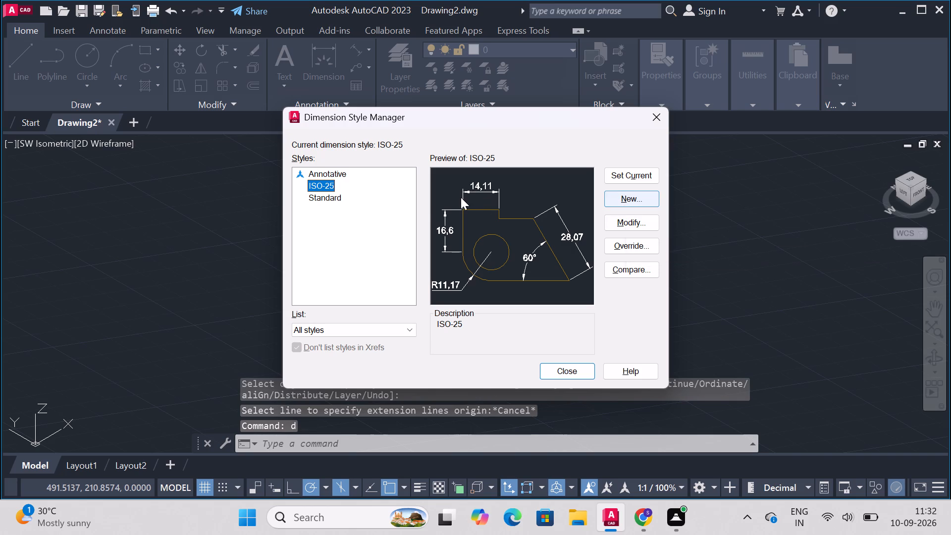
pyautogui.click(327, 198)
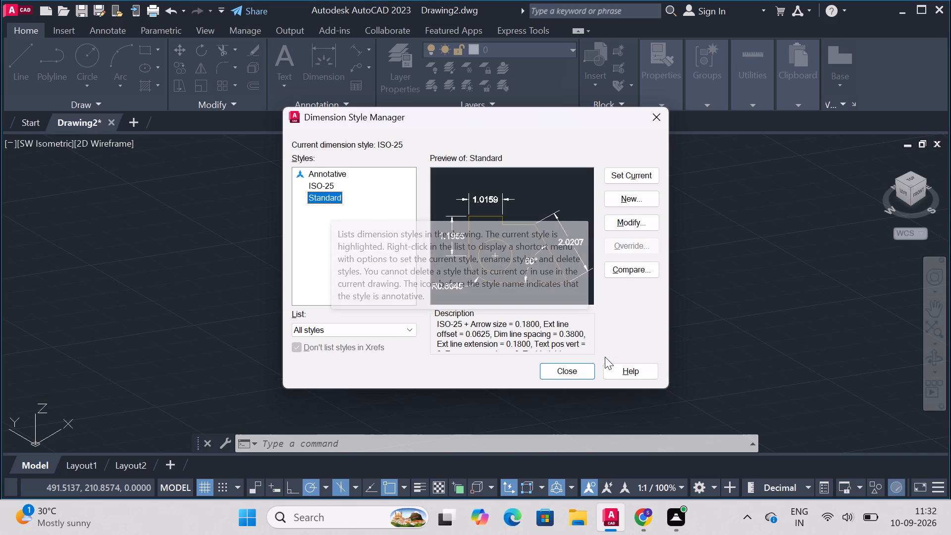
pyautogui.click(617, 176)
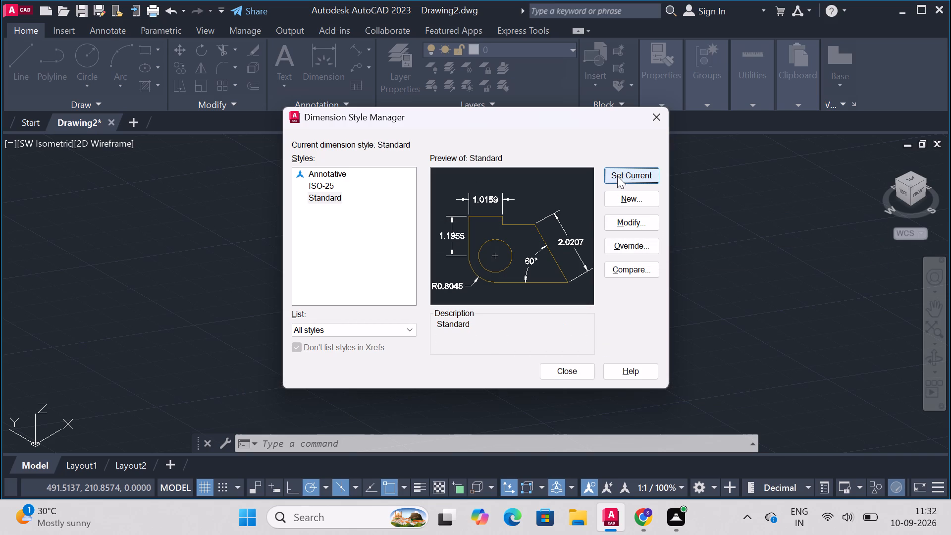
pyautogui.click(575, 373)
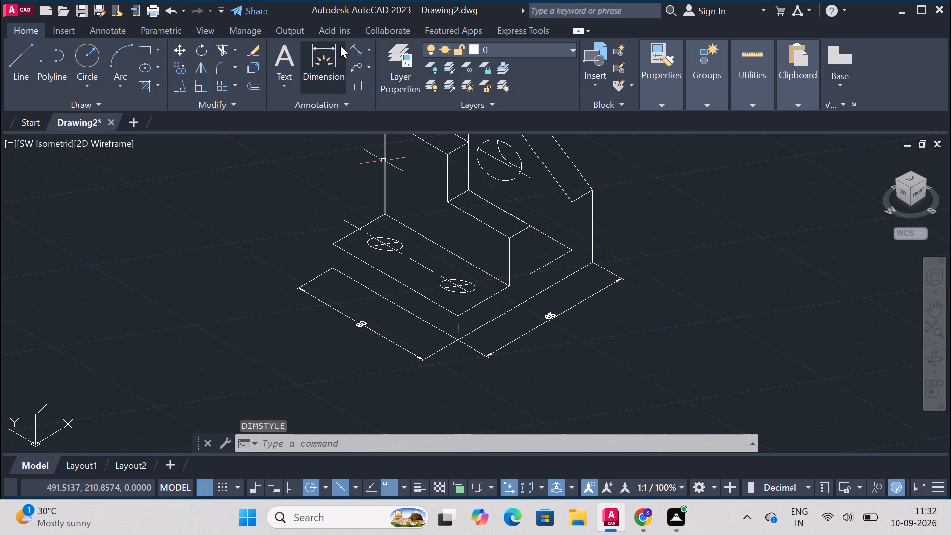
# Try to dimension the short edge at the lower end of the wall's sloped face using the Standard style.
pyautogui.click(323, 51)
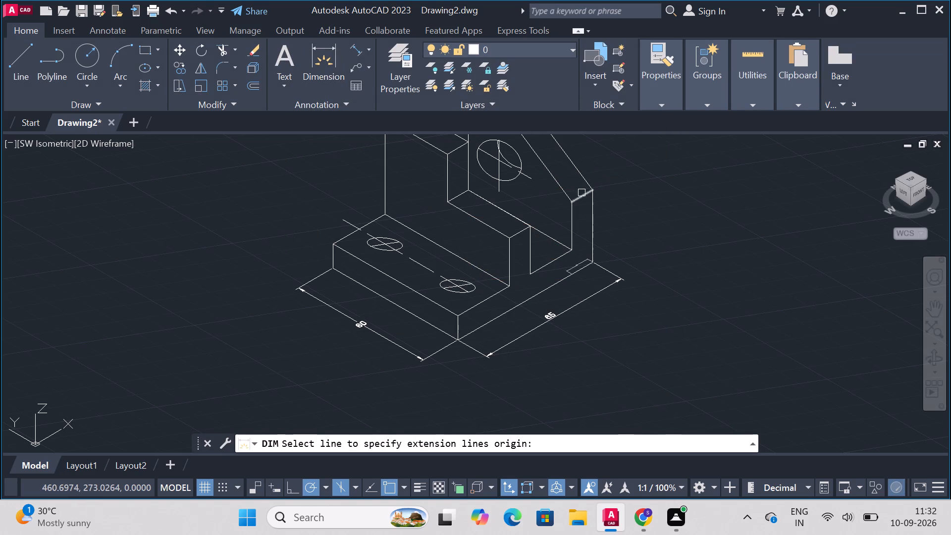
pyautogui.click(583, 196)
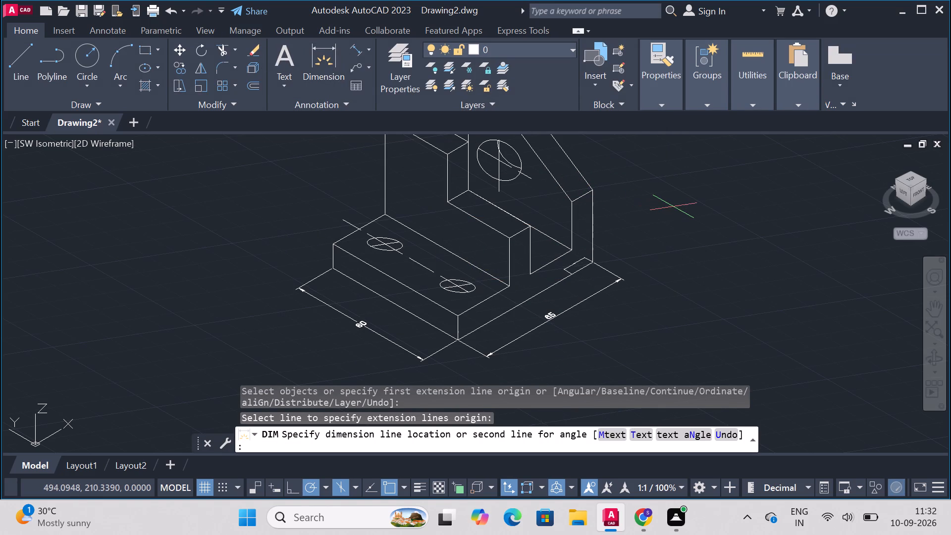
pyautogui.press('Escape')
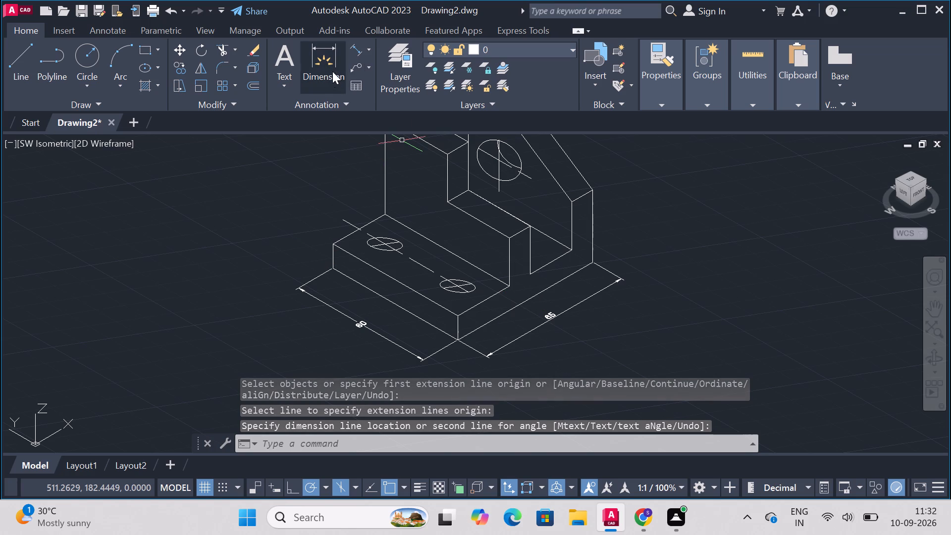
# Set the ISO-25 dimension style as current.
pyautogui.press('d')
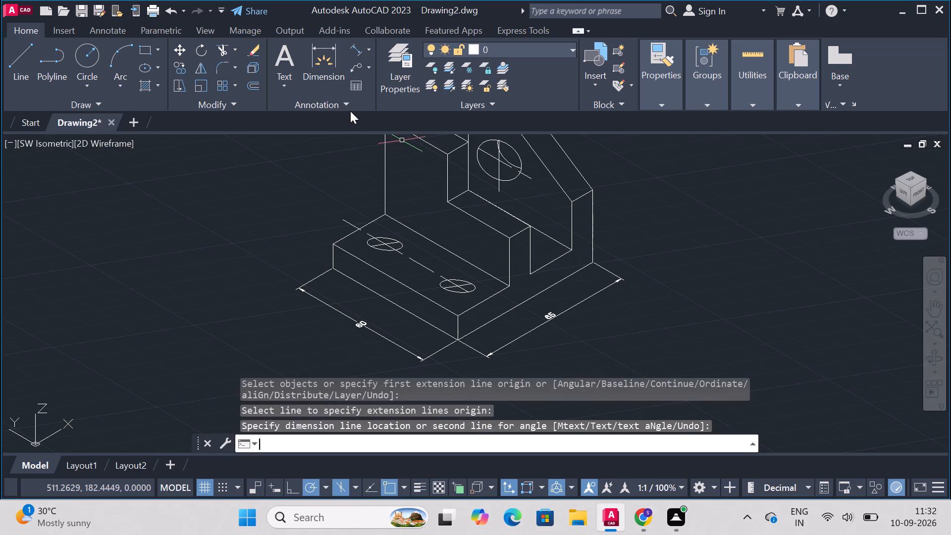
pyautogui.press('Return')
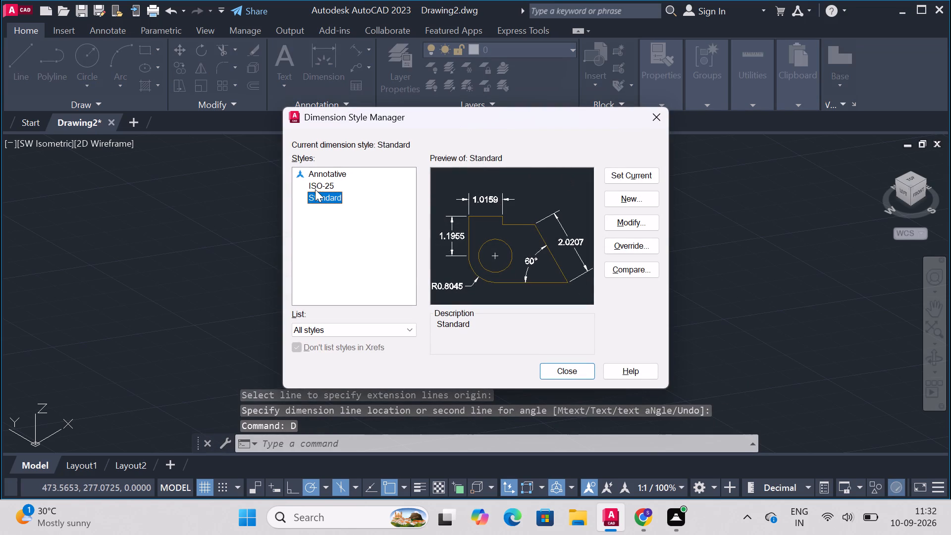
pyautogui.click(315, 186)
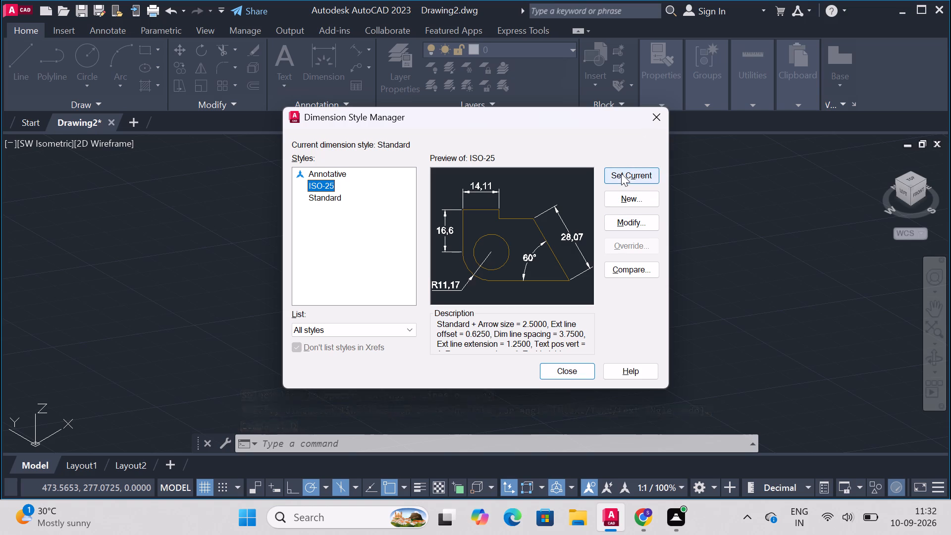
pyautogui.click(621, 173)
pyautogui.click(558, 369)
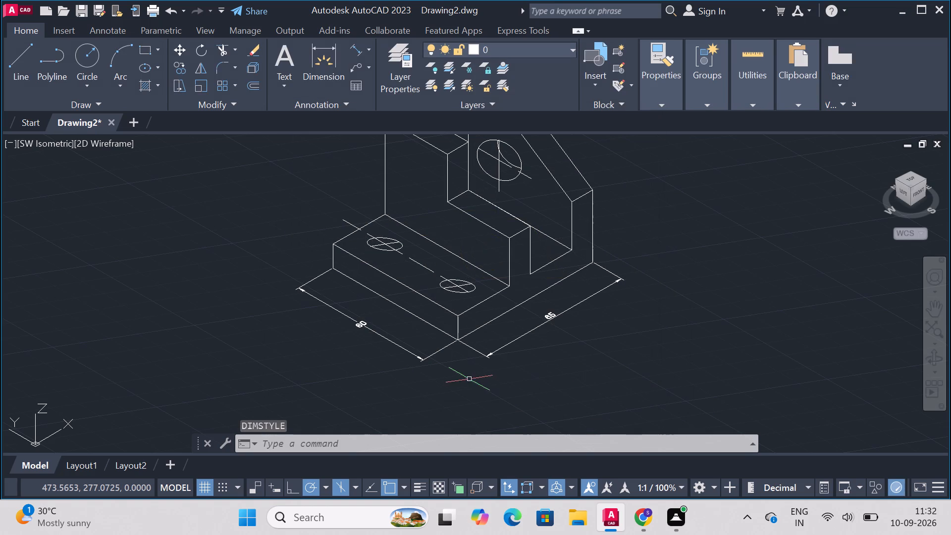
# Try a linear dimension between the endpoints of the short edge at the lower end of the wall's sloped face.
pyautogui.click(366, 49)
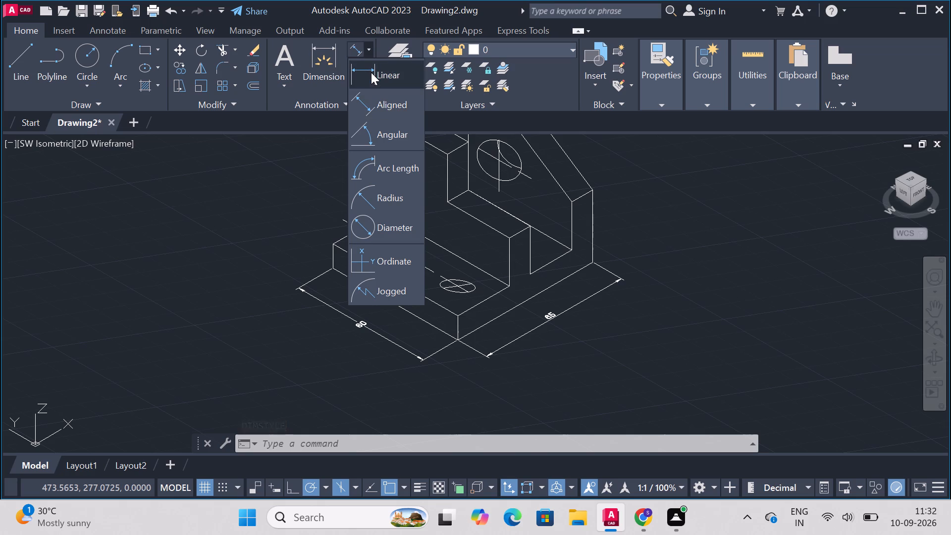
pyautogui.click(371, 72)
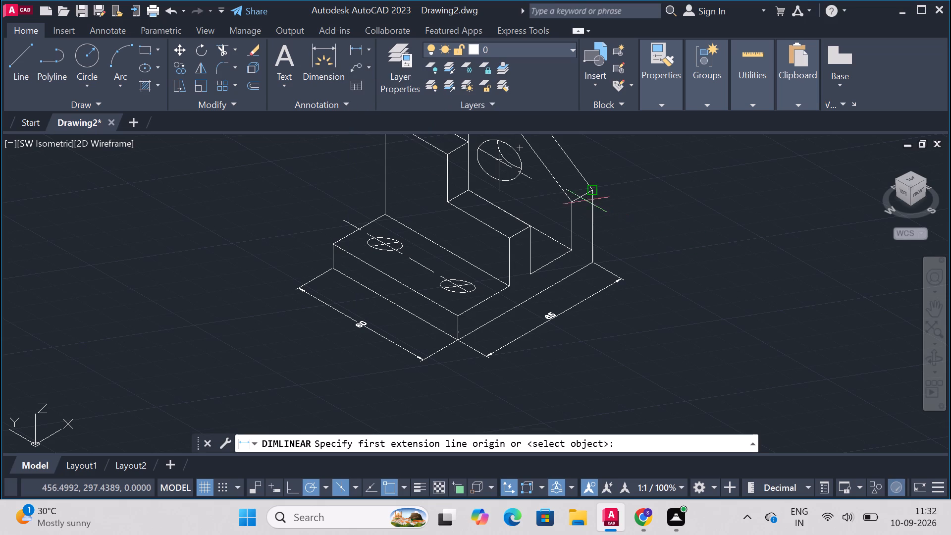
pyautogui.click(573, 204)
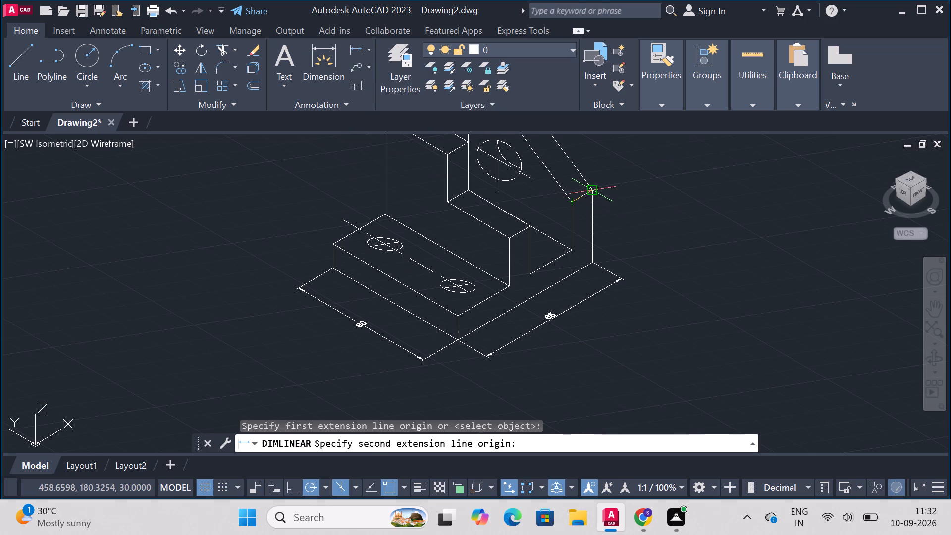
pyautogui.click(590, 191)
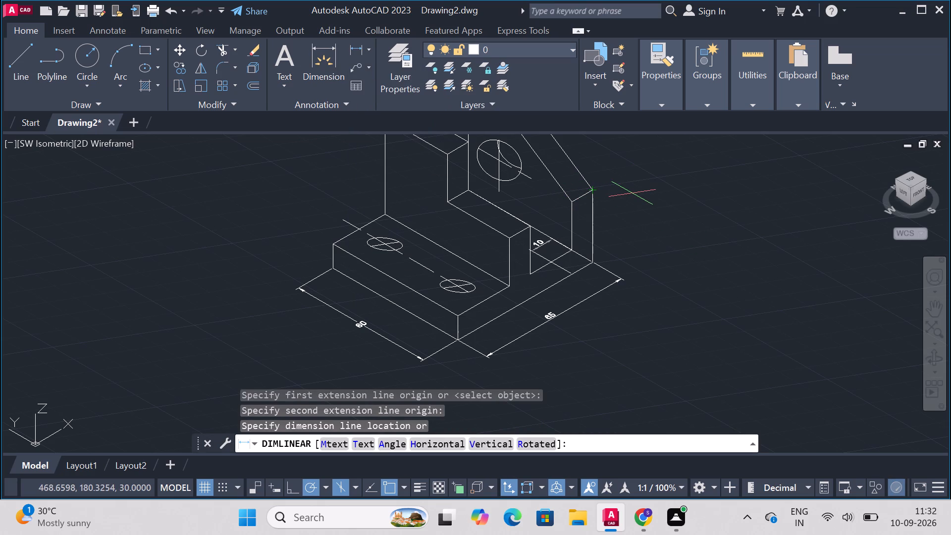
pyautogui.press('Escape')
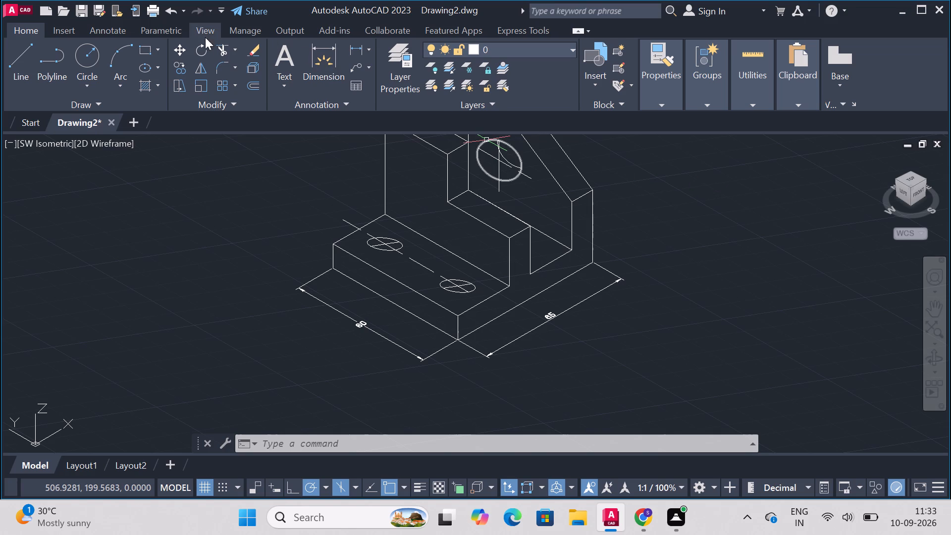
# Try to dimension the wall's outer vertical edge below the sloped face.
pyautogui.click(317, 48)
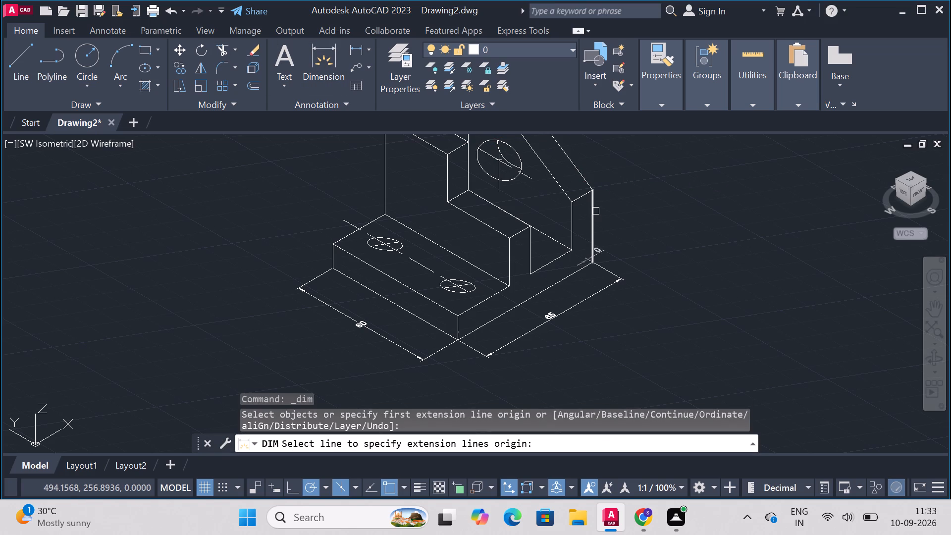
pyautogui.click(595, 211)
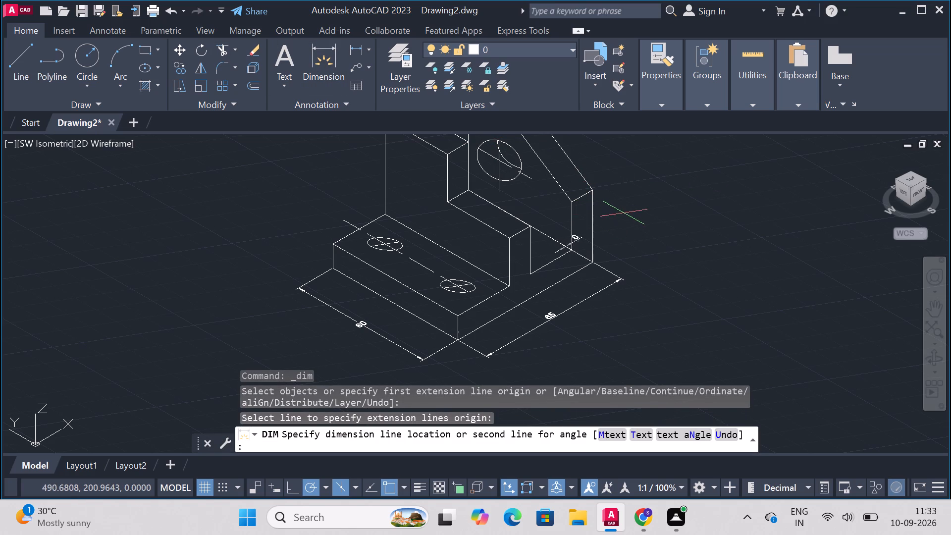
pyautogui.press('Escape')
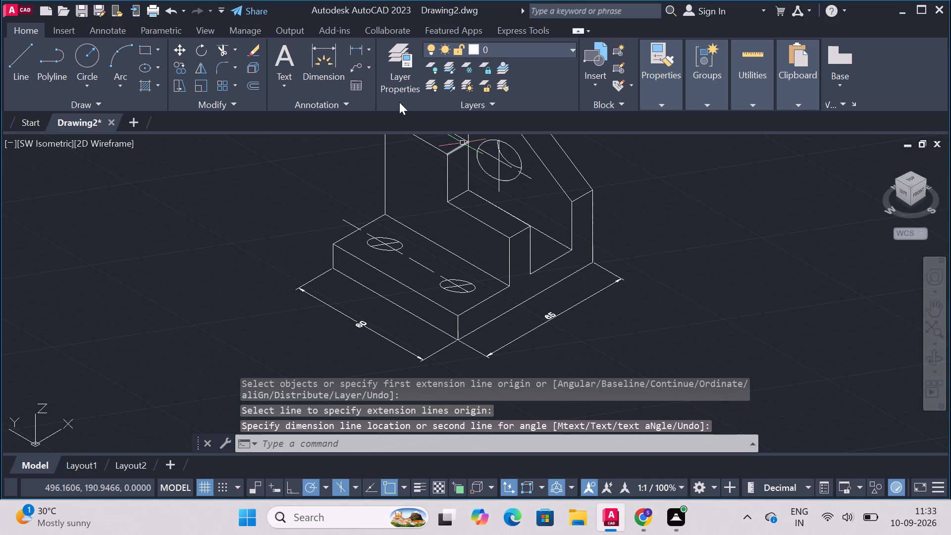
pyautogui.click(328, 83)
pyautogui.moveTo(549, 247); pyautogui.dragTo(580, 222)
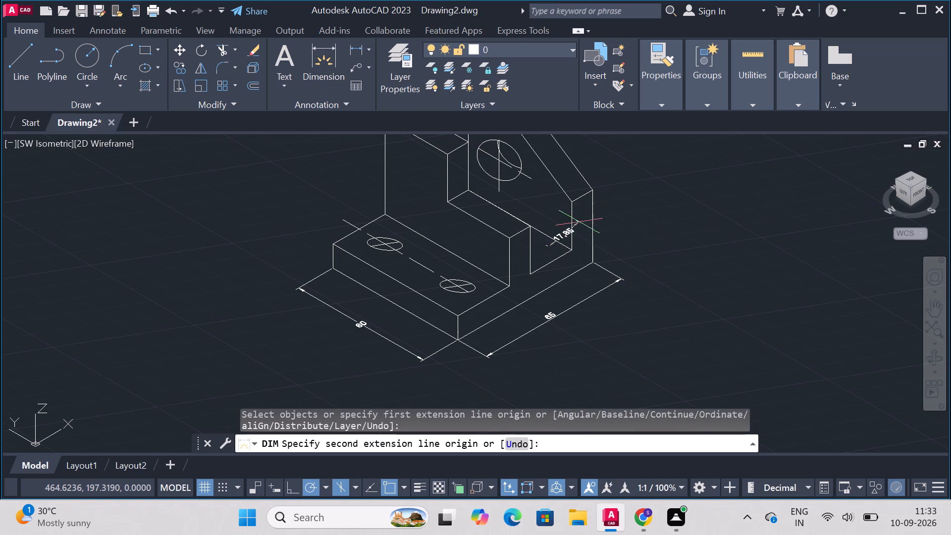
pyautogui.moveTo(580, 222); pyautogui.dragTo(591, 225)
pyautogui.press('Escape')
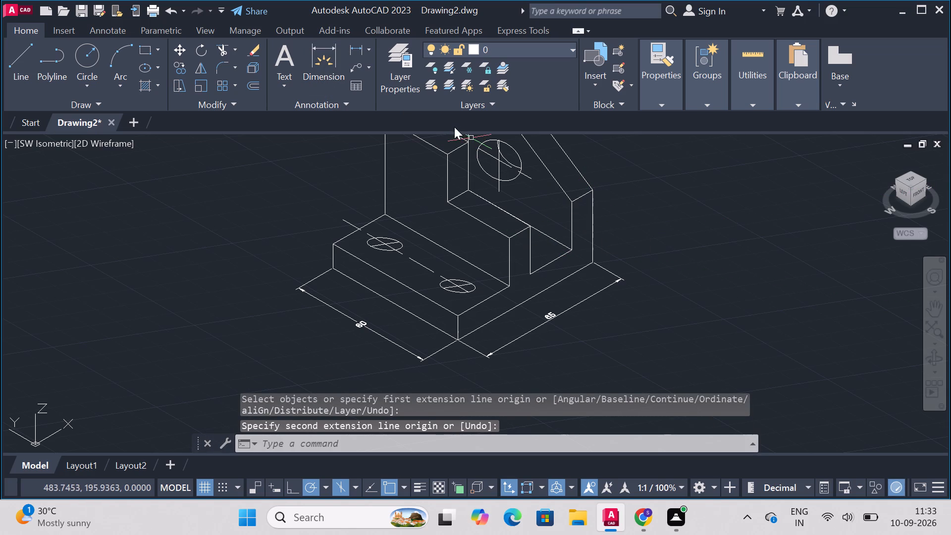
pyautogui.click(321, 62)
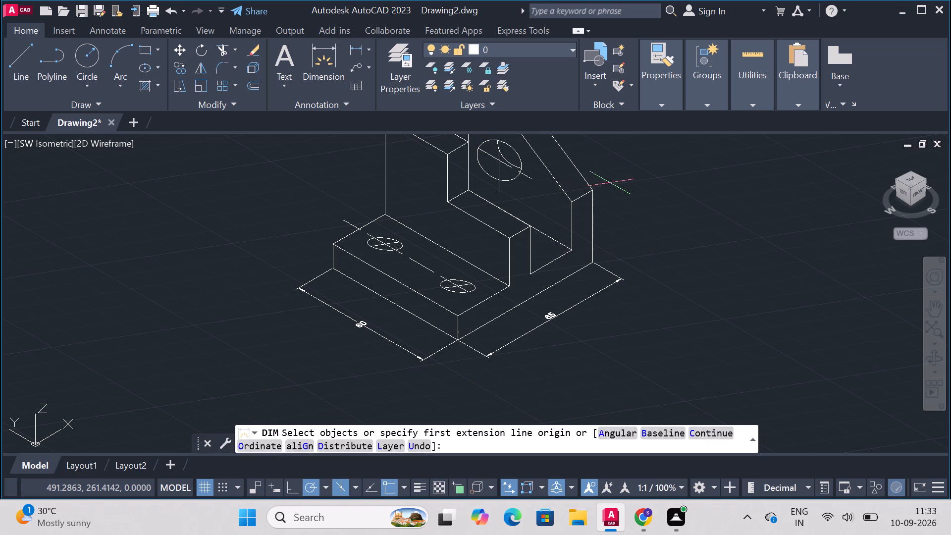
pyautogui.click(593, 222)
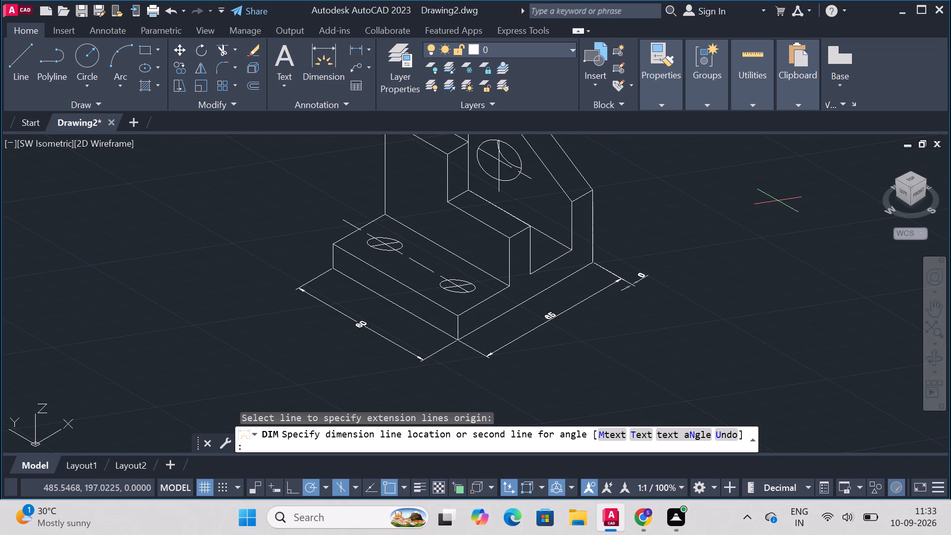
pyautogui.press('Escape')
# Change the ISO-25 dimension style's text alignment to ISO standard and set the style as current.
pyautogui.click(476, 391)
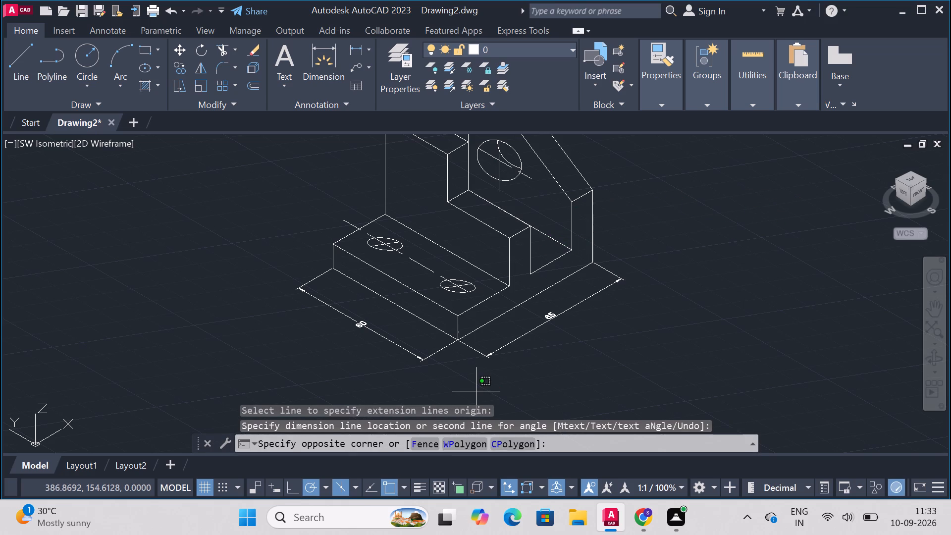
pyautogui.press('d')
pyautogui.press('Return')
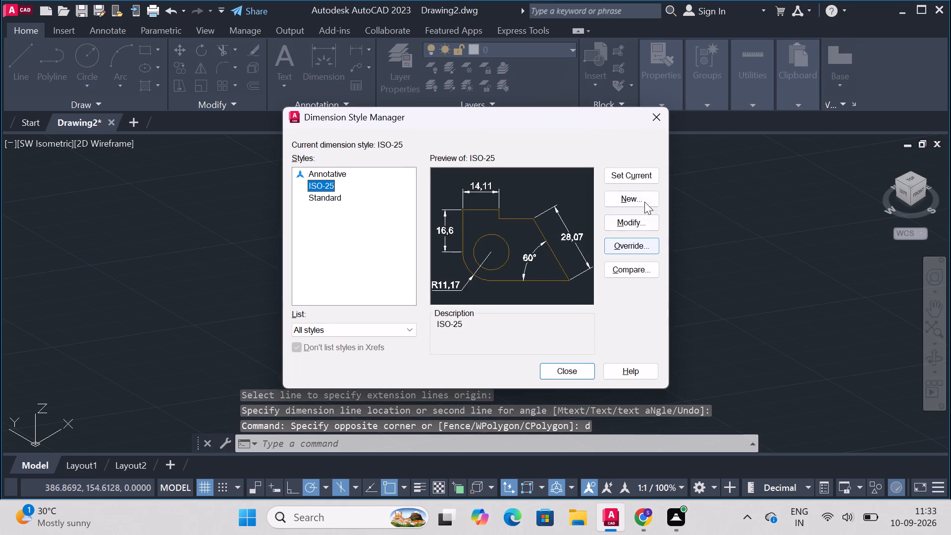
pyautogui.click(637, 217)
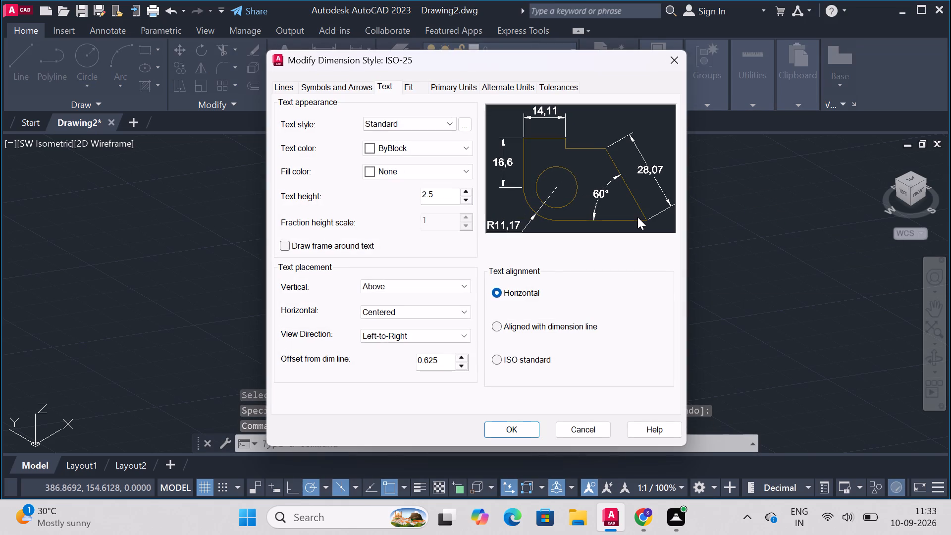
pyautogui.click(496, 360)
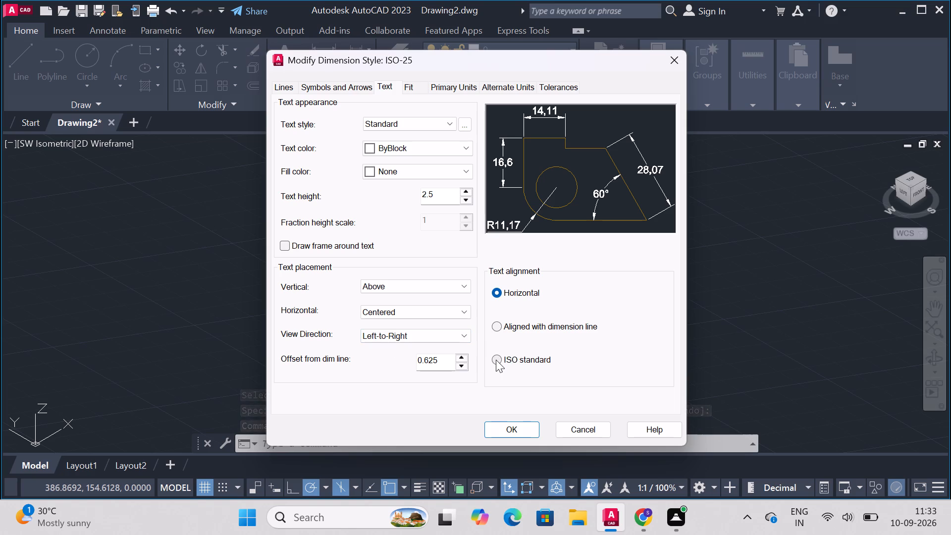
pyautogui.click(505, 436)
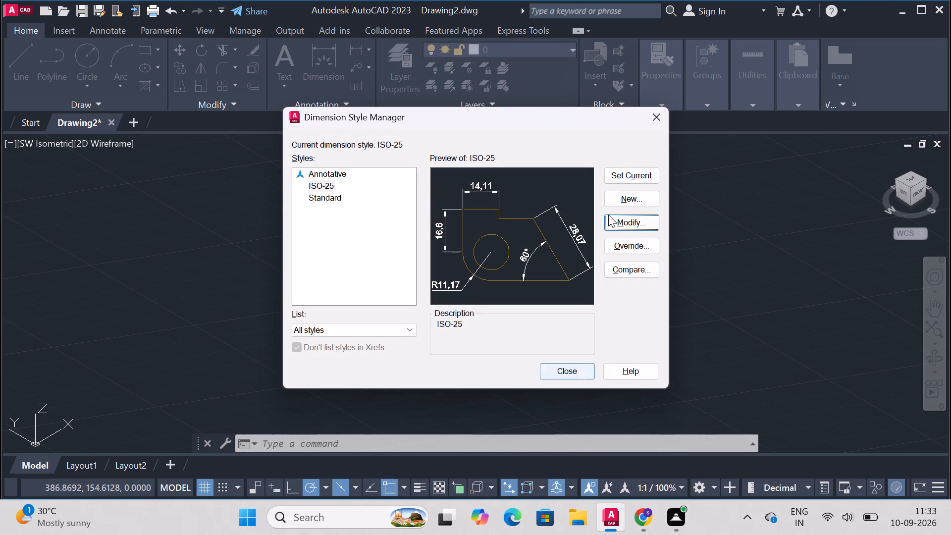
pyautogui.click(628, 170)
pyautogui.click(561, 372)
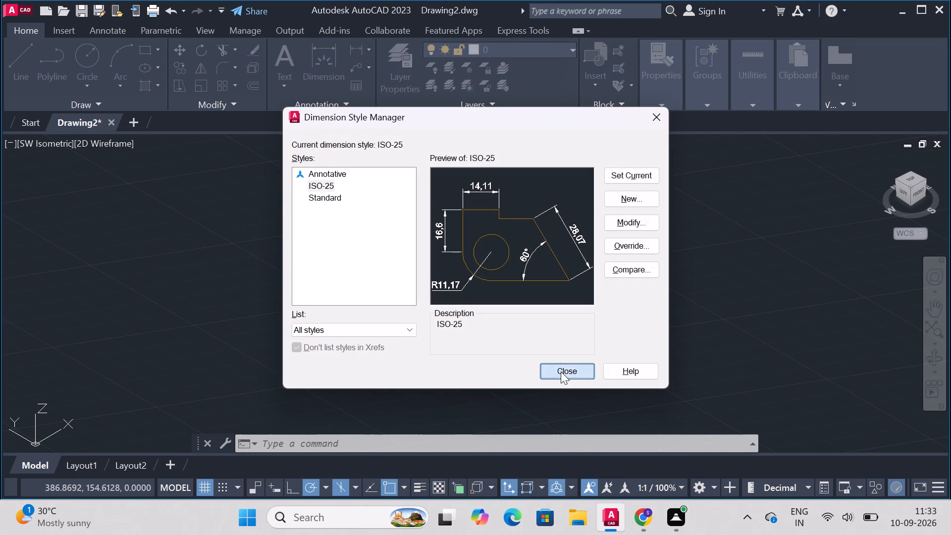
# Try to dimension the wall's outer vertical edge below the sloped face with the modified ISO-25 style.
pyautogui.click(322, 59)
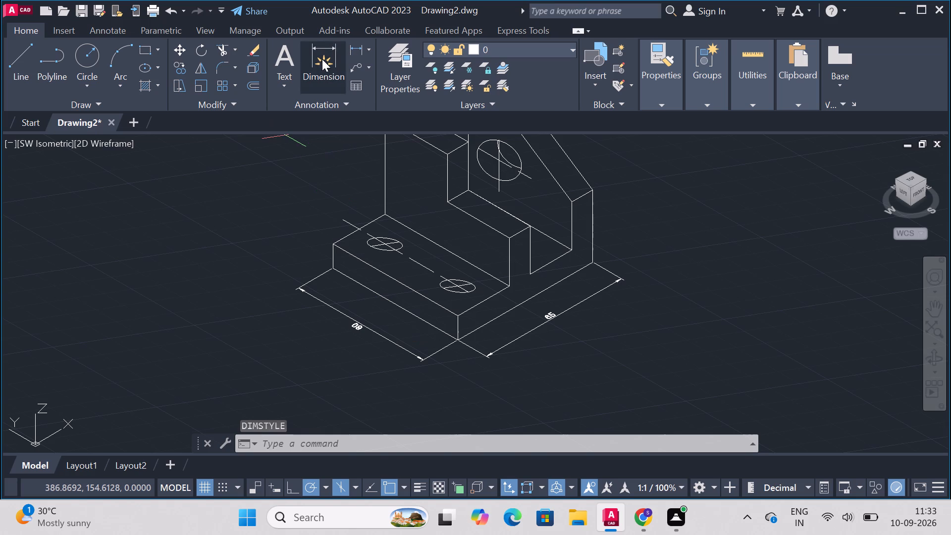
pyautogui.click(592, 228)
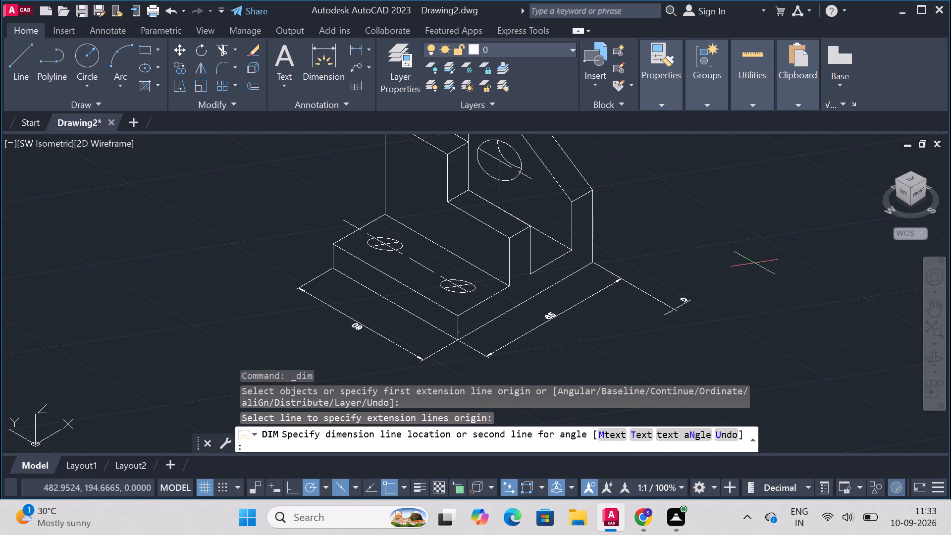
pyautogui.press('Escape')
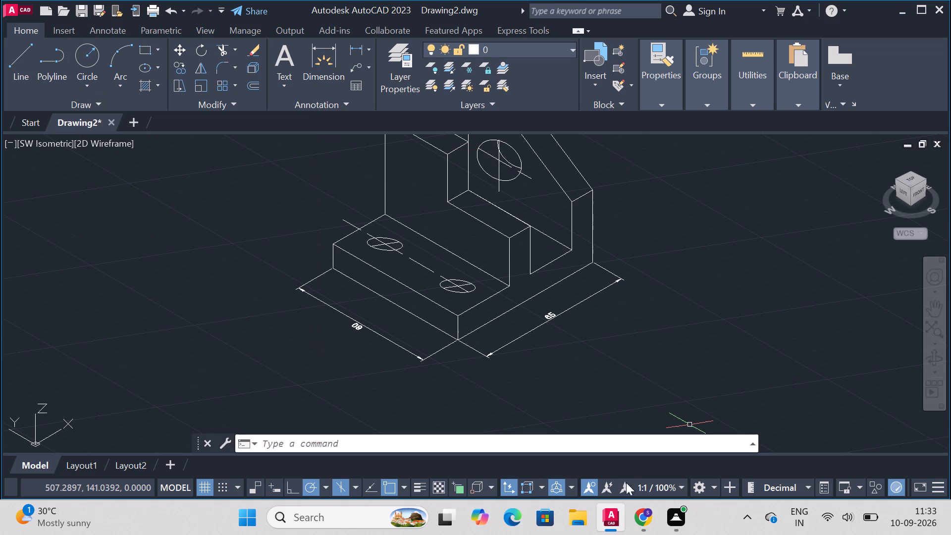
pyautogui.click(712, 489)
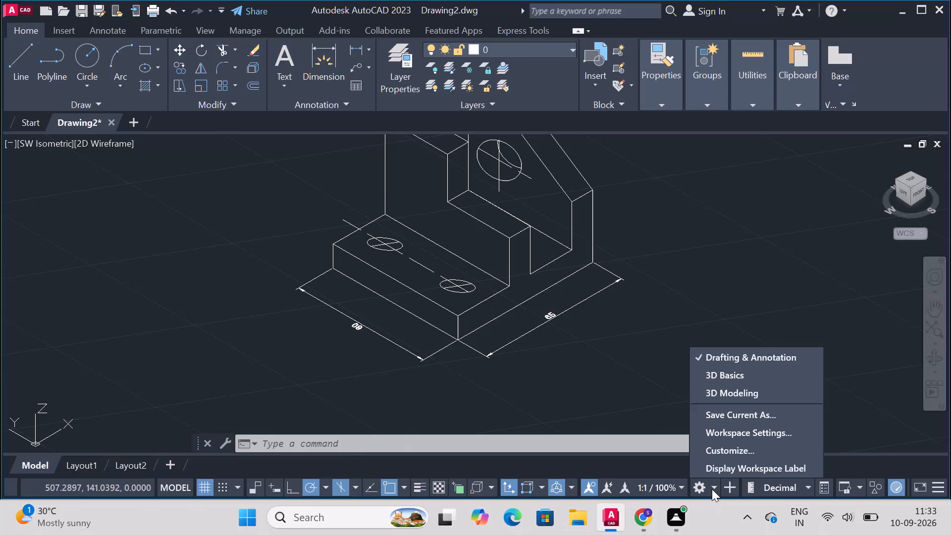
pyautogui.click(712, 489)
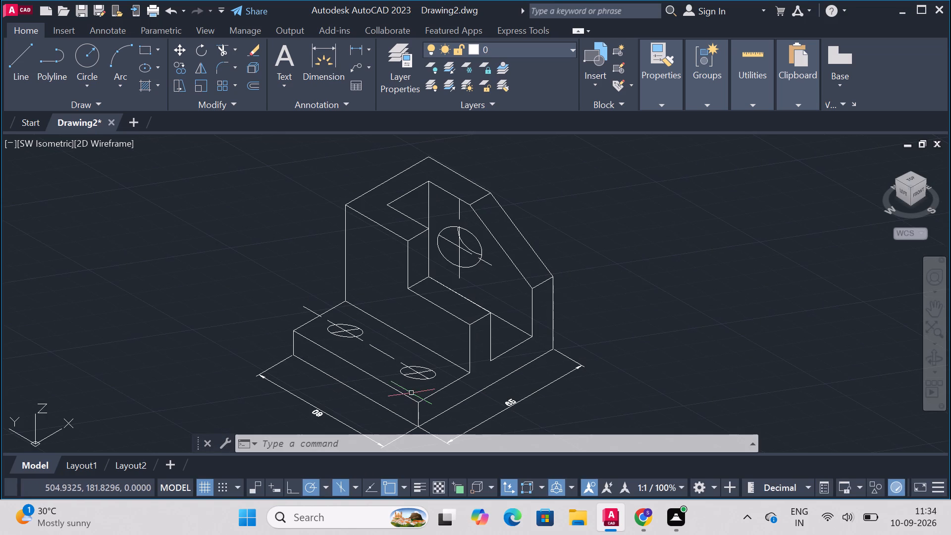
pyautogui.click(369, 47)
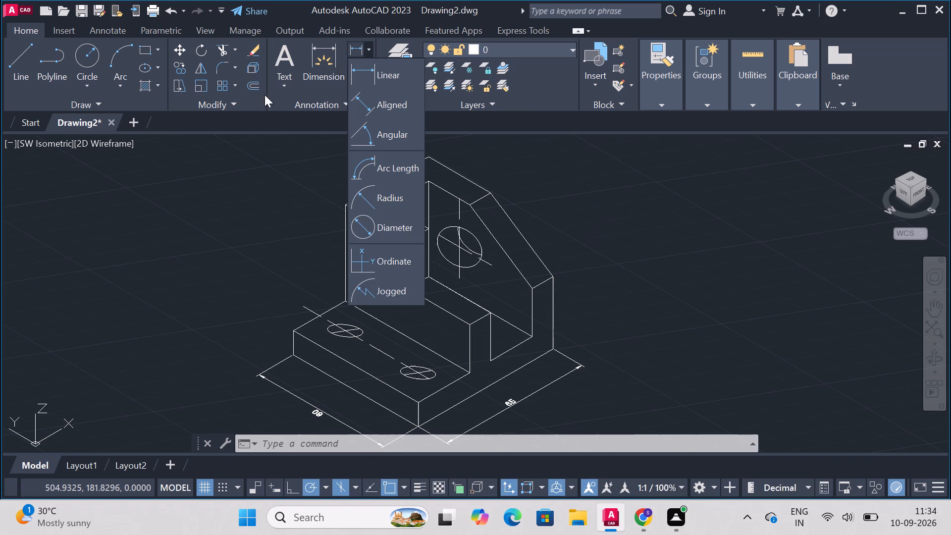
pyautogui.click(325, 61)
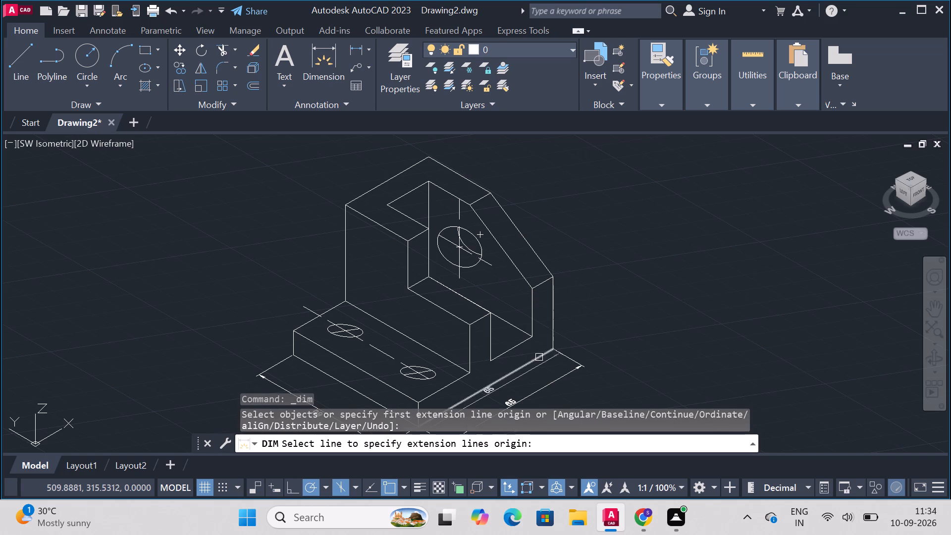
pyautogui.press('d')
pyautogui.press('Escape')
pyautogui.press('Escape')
# Set the ISO-25 dimension style's text alignment to Aligned with dimension line and make the style current.
pyautogui.press('d')
pyautogui.press('Return')
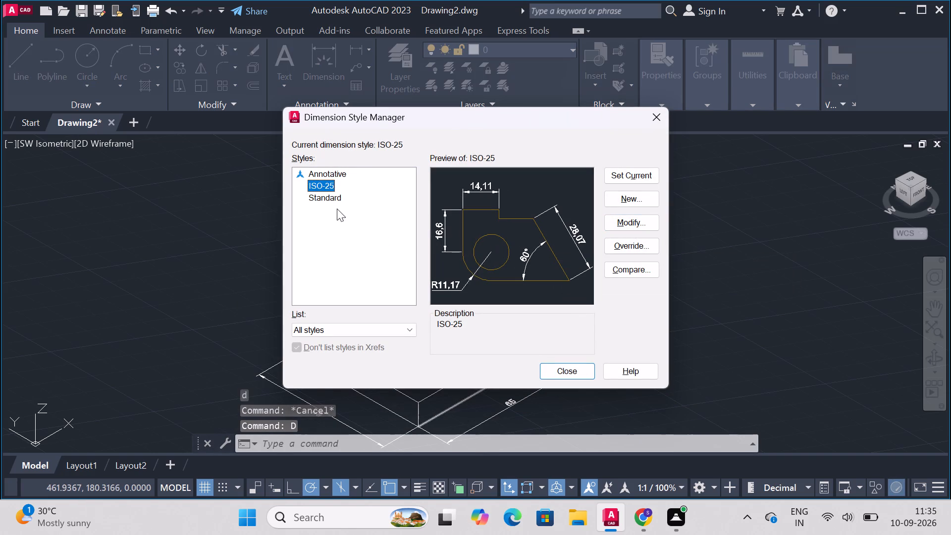
pyautogui.click(626, 223)
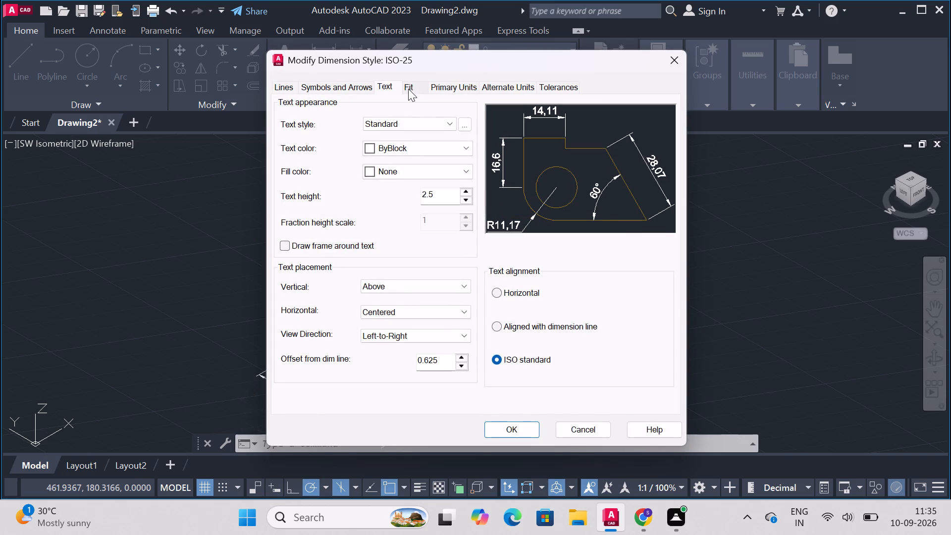
pyautogui.click(408, 89)
pyautogui.click(461, 81)
pyautogui.click(459, 88)
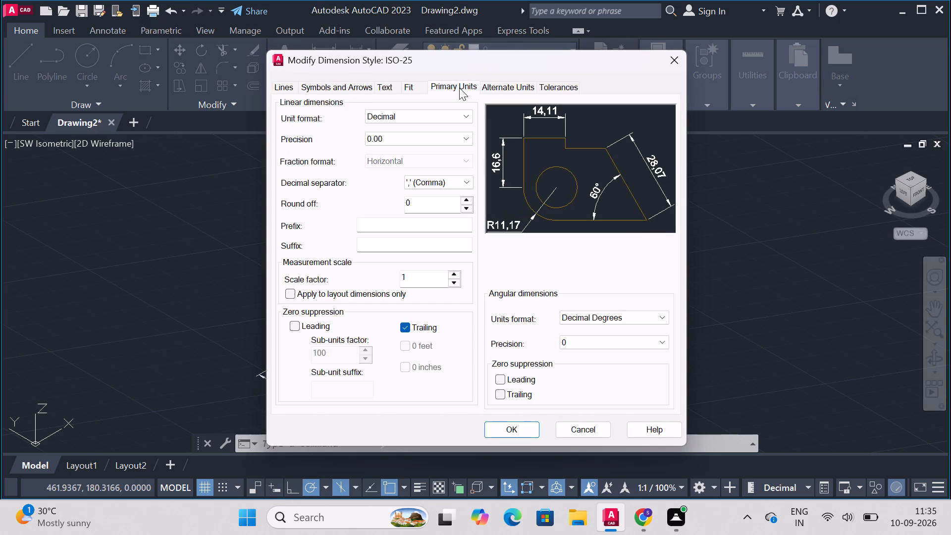
pyautogui.click(521, 89)
pyautogui.click(396, 91)
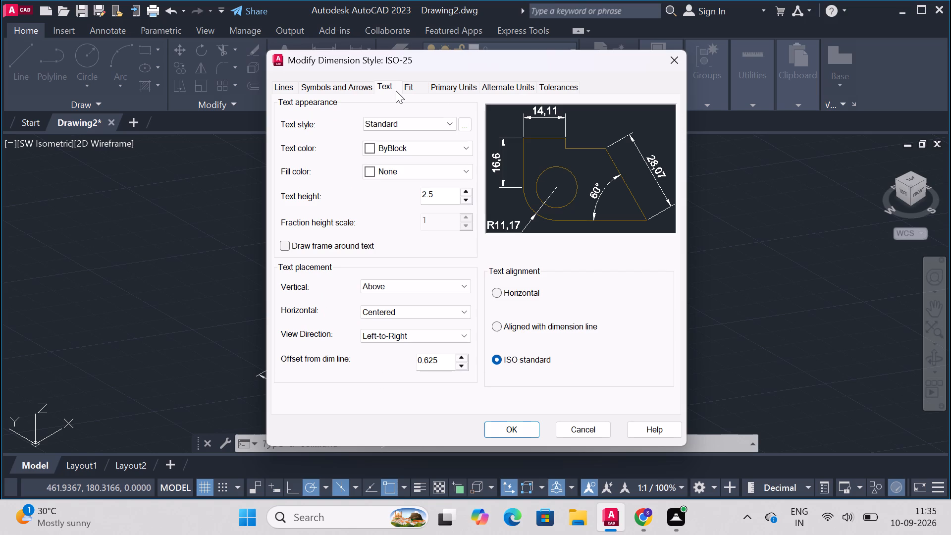
pyautogui.click(495, 329)
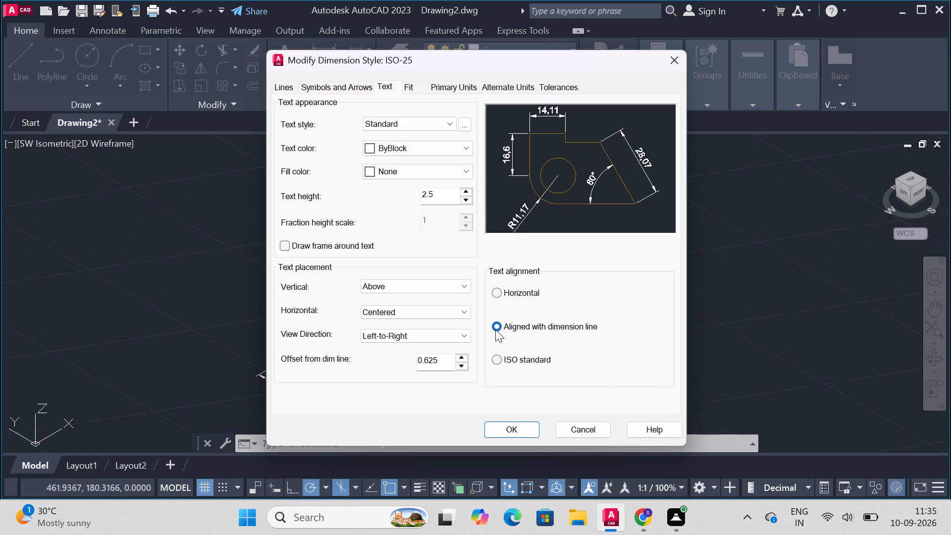
pyautogui.click(495, 329)
pyautogui.click(508, 428)
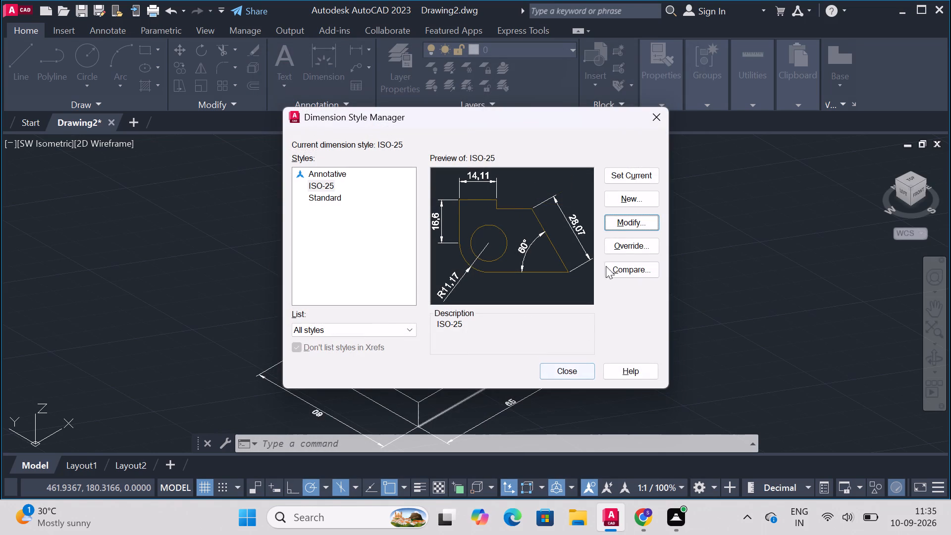
pyautogui.click(625, 178)
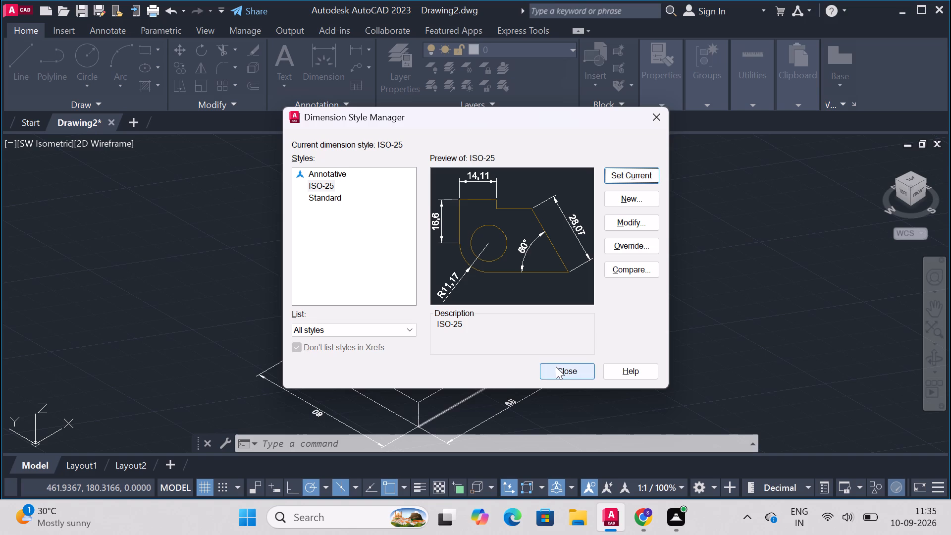
pyautogui.click(556, 367)
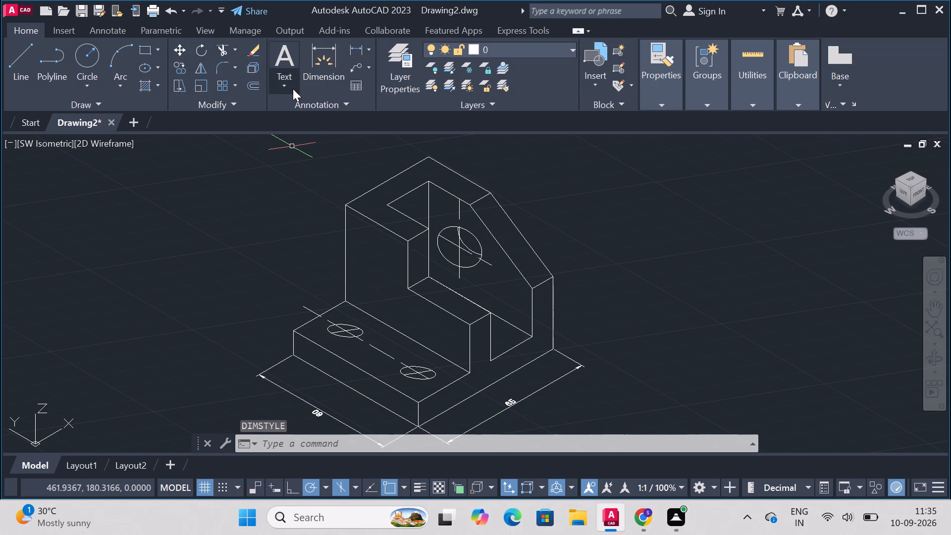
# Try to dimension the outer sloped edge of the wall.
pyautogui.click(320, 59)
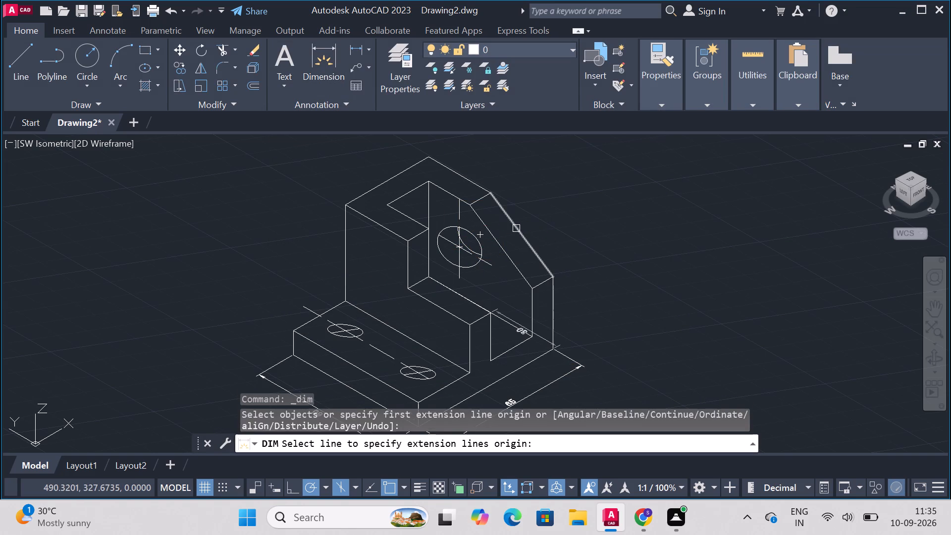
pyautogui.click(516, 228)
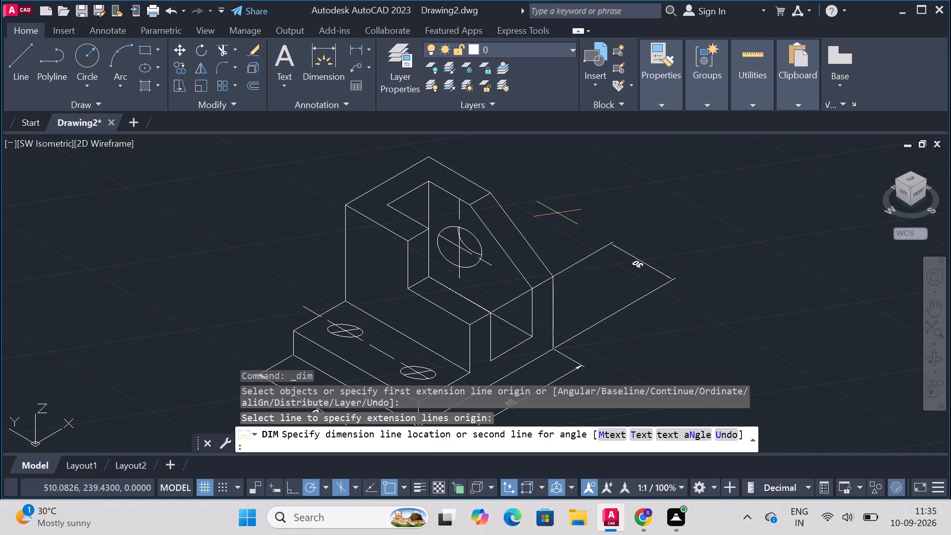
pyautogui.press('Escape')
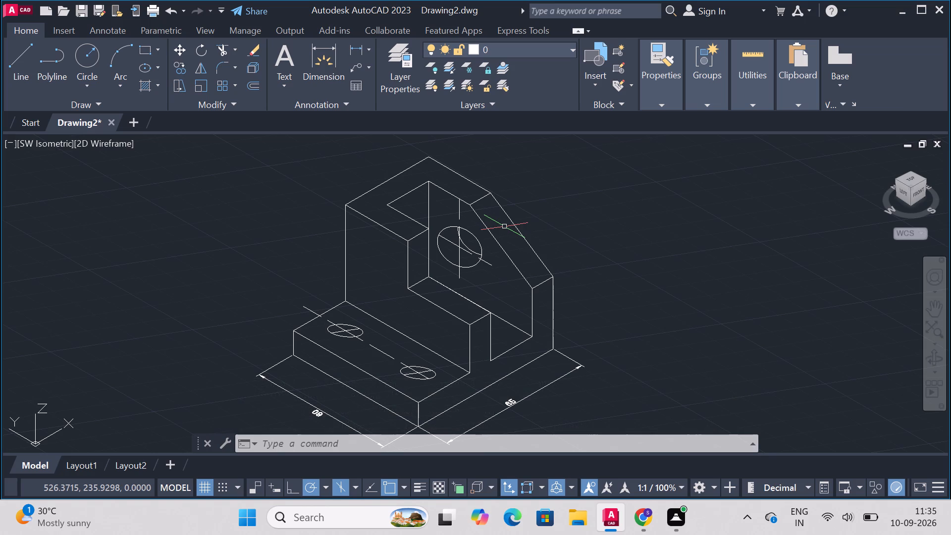
# Dimension the base's short top edge at the end crossed by the hole centreline, placing the dimension outside the part.
pyautogui.click(331, 56)
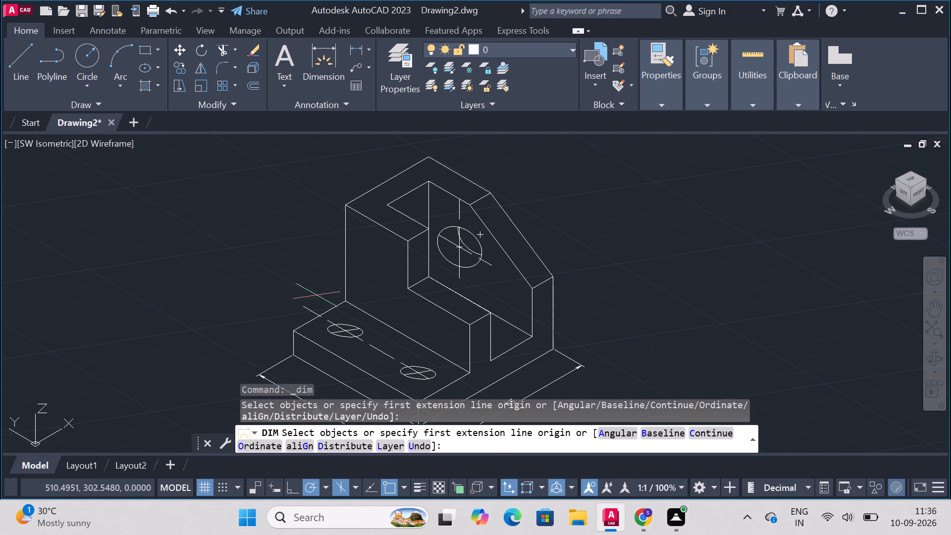
pyautogui.click(308, 320)
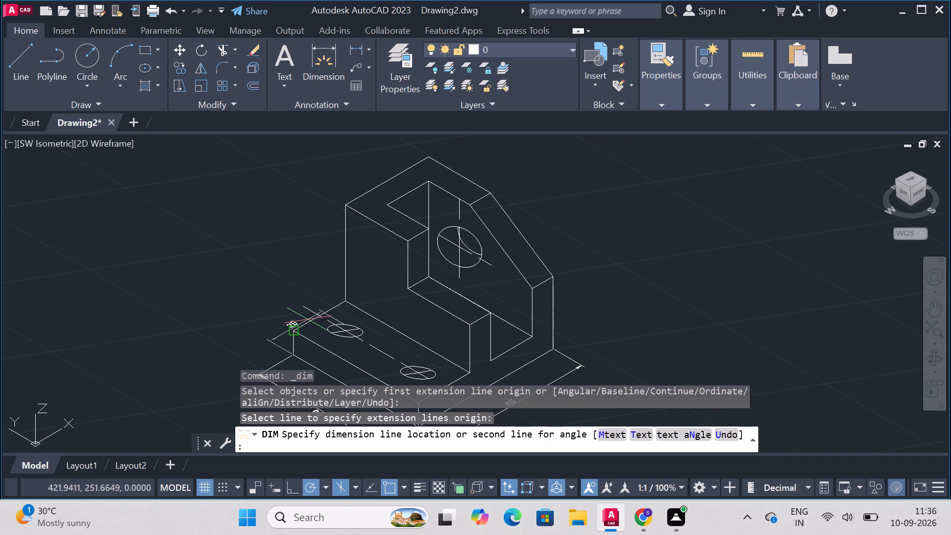
pyautogui.click(311, 285)
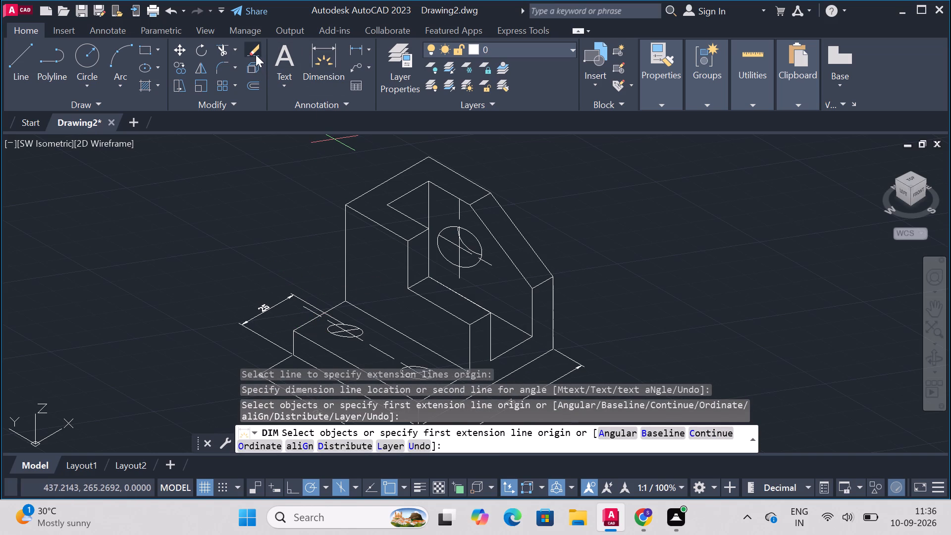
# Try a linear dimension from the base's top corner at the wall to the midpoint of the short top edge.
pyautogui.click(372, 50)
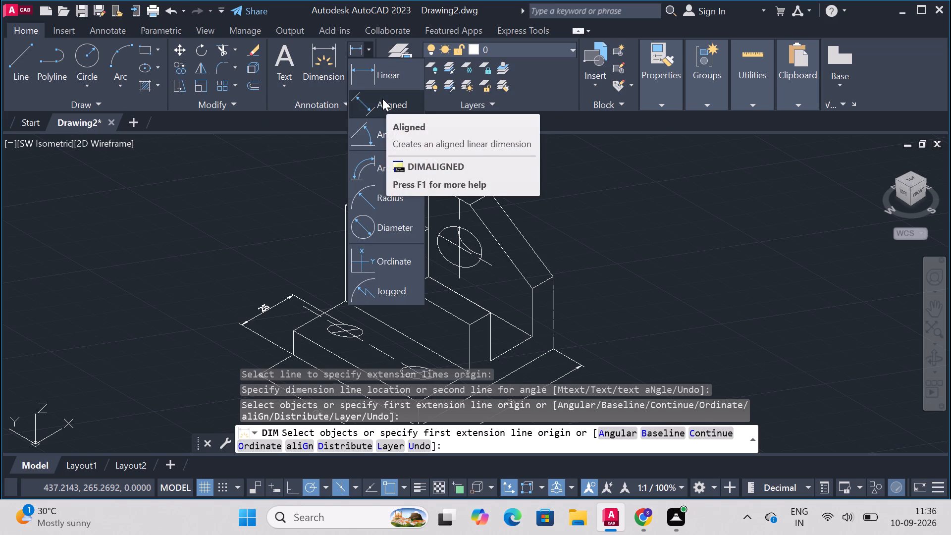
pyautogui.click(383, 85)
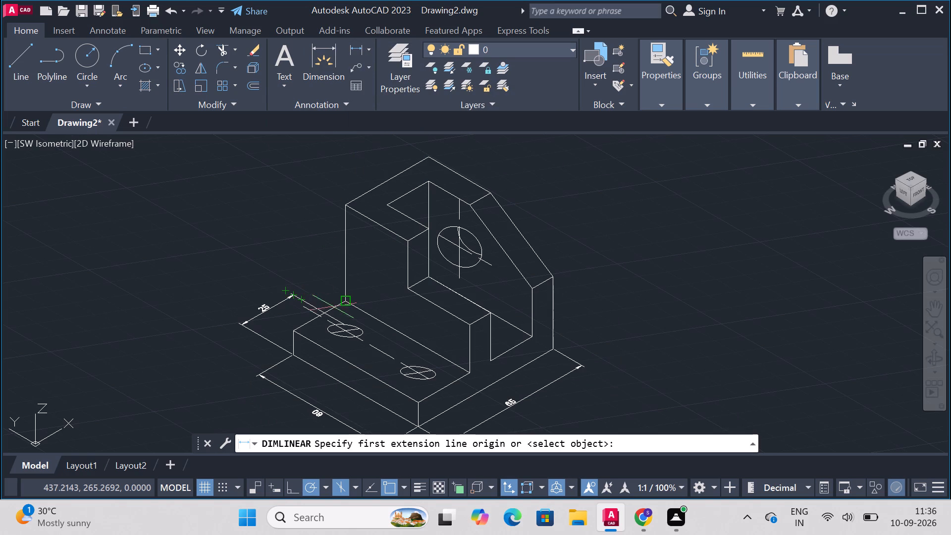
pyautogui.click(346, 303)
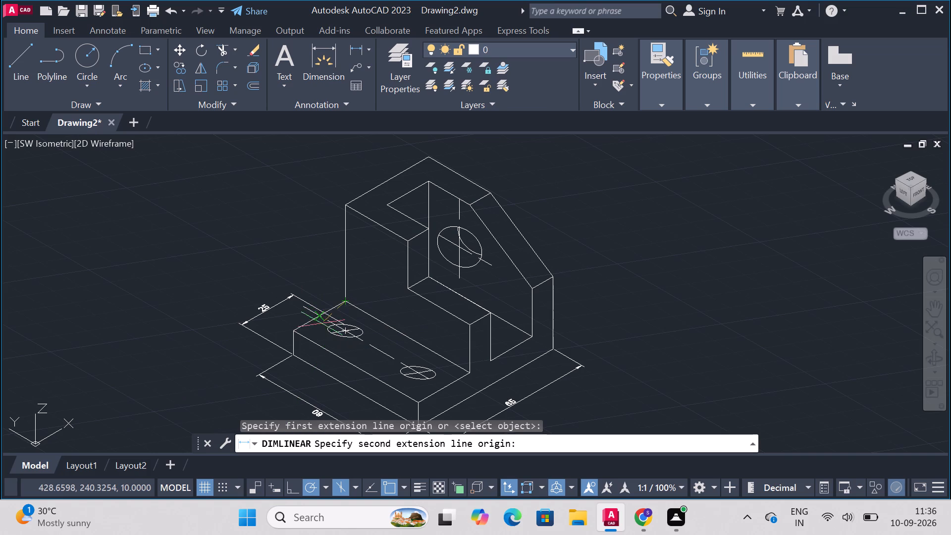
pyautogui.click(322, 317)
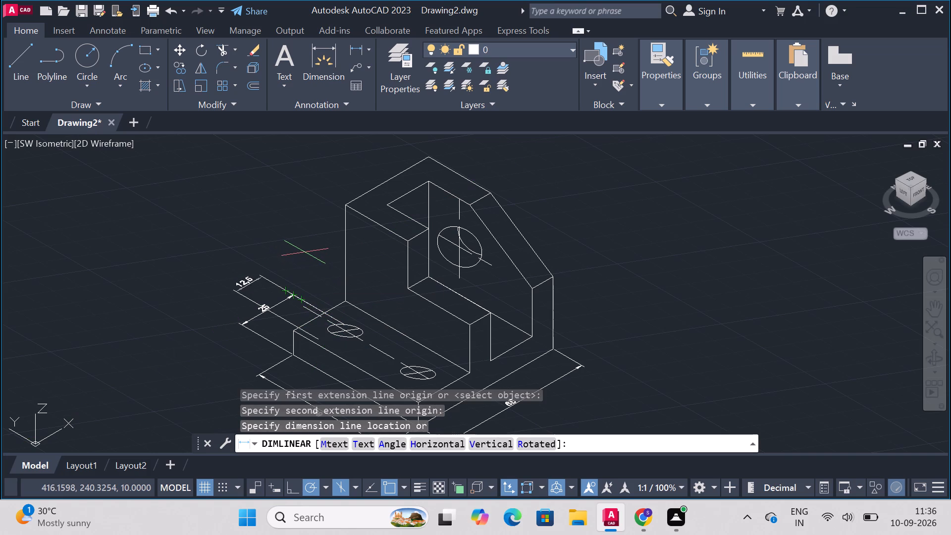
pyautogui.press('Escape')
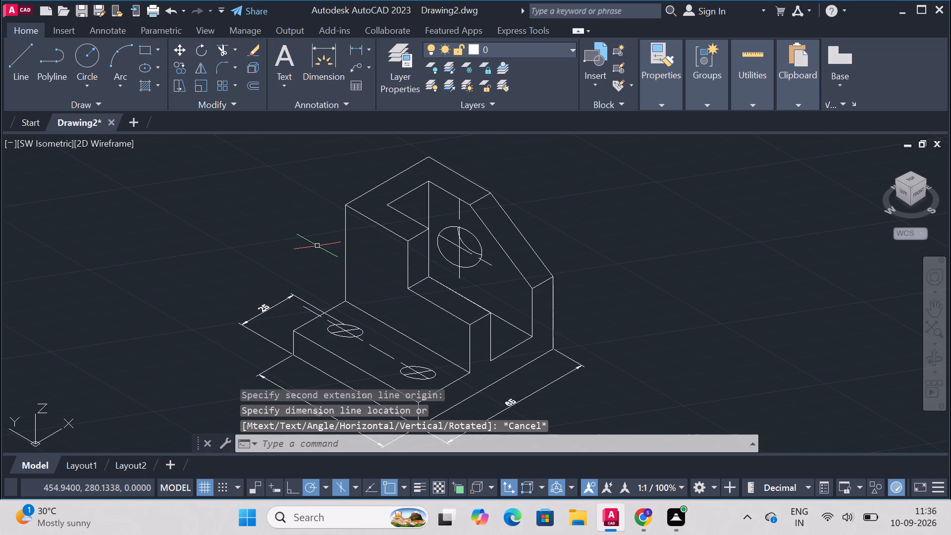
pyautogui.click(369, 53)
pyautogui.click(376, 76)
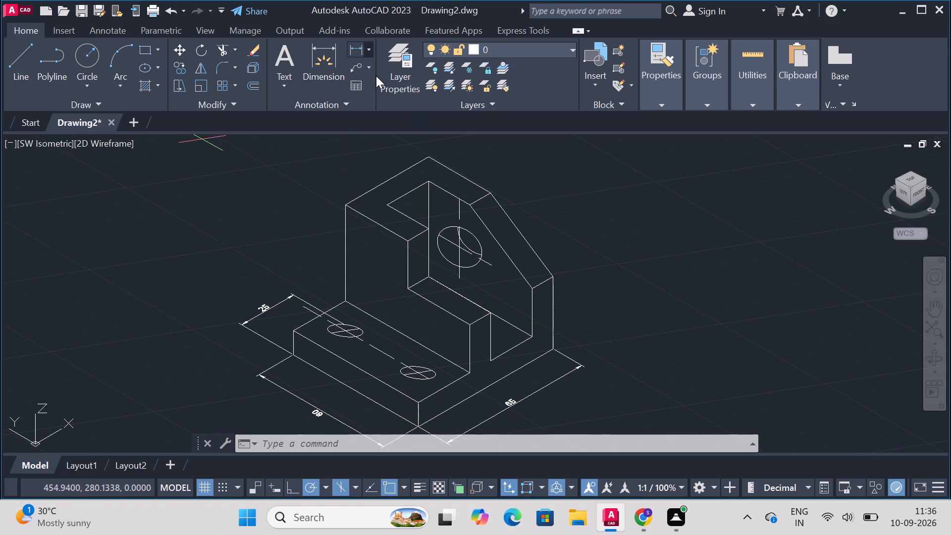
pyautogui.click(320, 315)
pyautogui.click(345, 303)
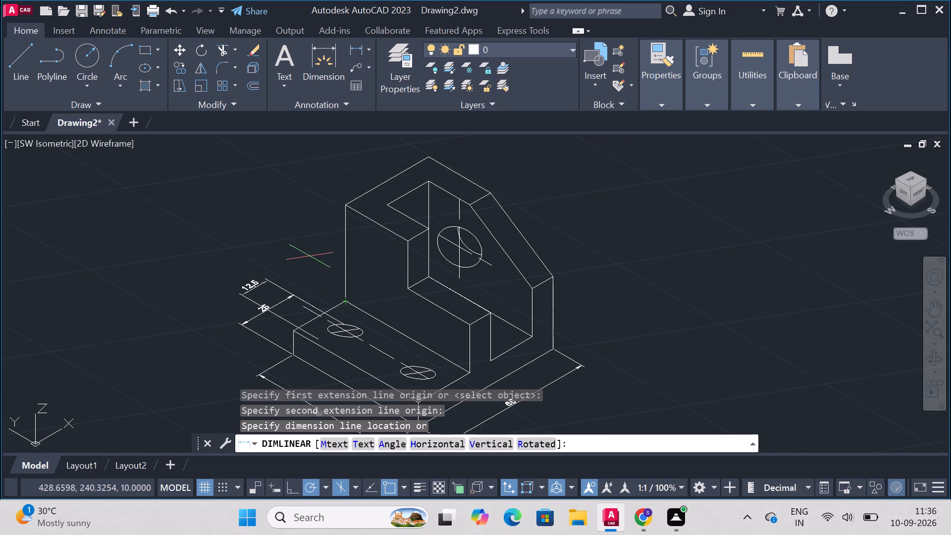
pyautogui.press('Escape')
# Review the ISO-25 dimension style's text, fit, arrow, unit and line settings, and set the selected style current.
pyautogui.press('d')
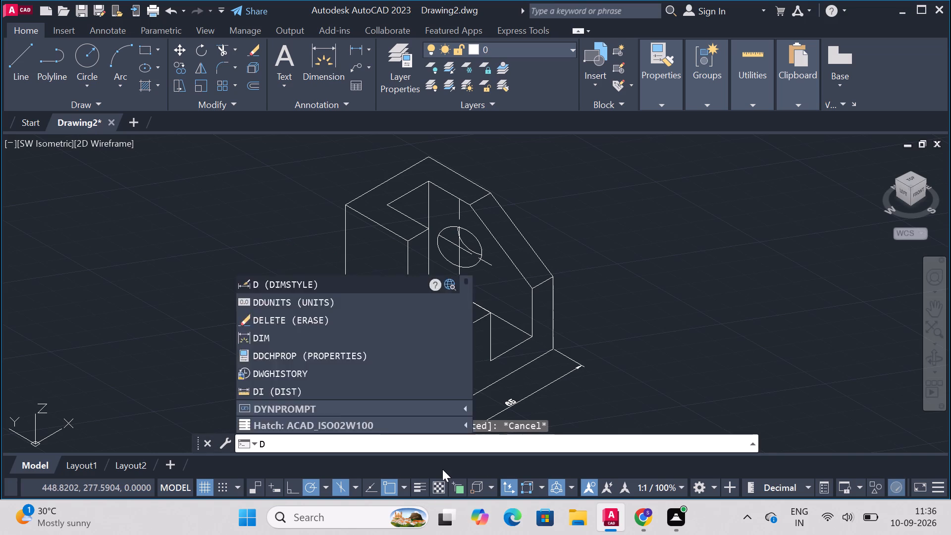
pyautogui.press('Return')
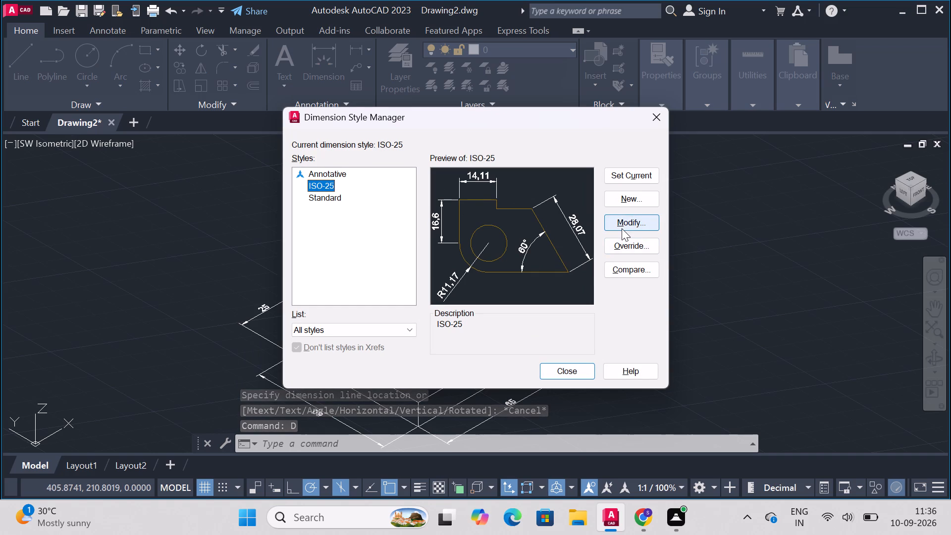
pyautogui.click(623, 228)
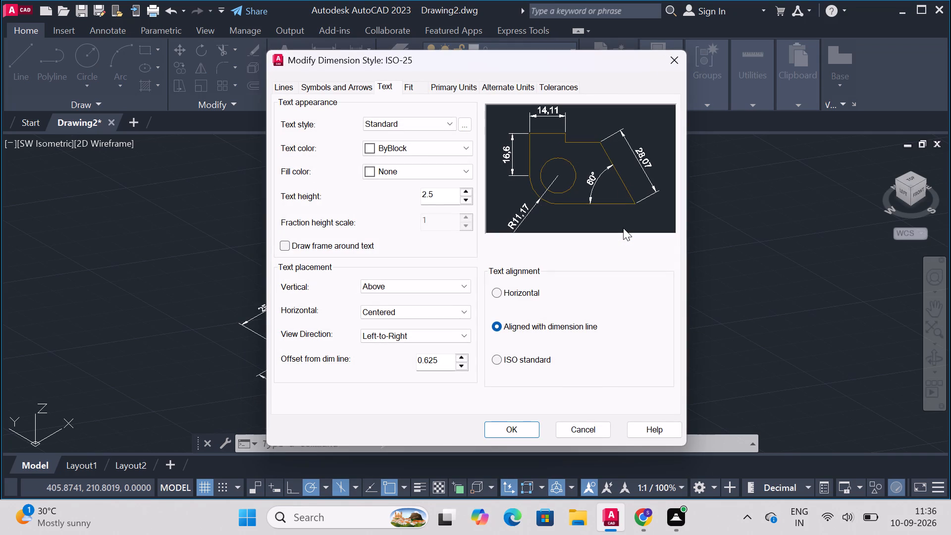
pyautogui.click(412, 95)
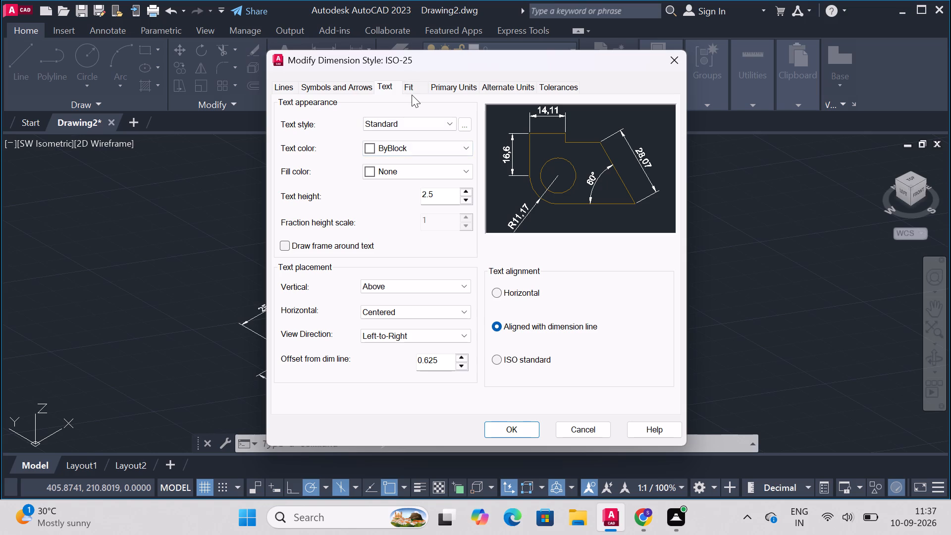
pyautogui.click(412, 89)
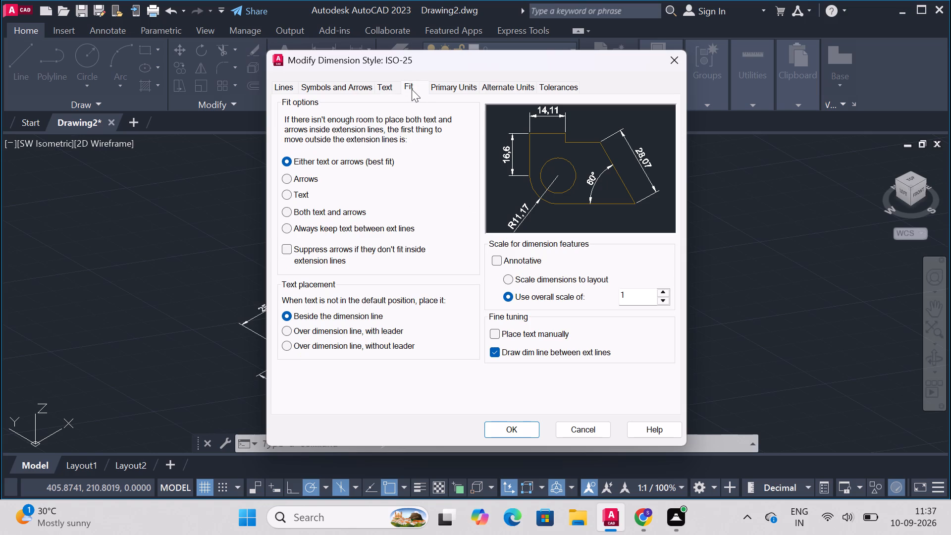
pyautogui.click(386, 90)
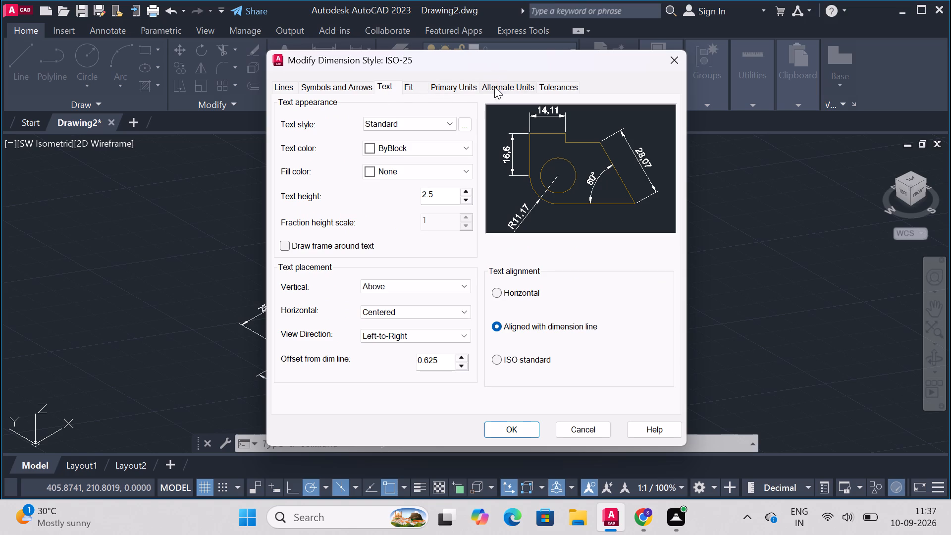
pyautogui.click(354, 86)
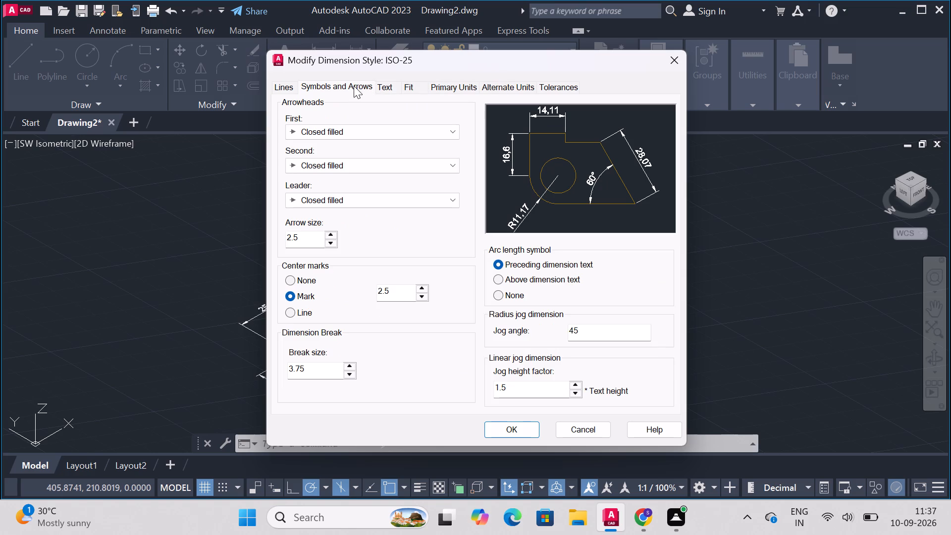
pyautogui.click(397, 89)
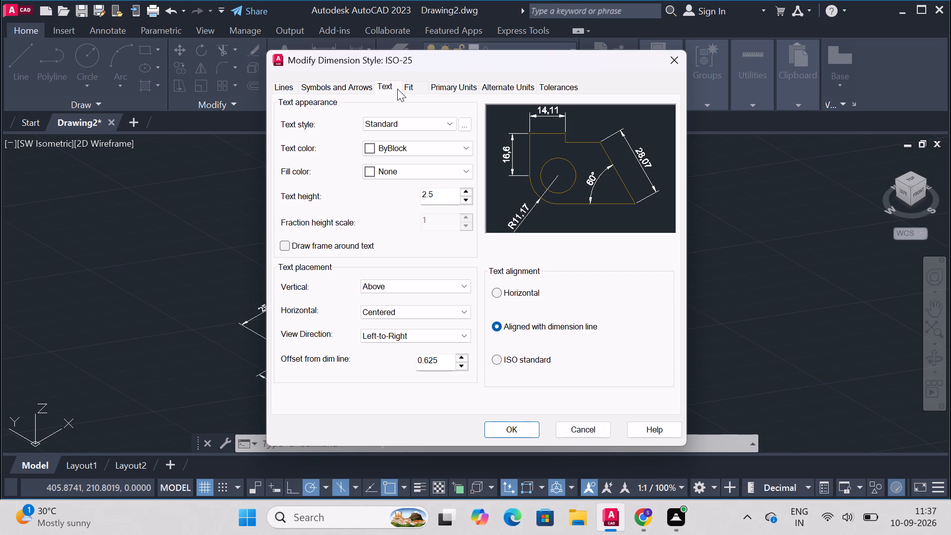
pyautogui.click(422, 86)
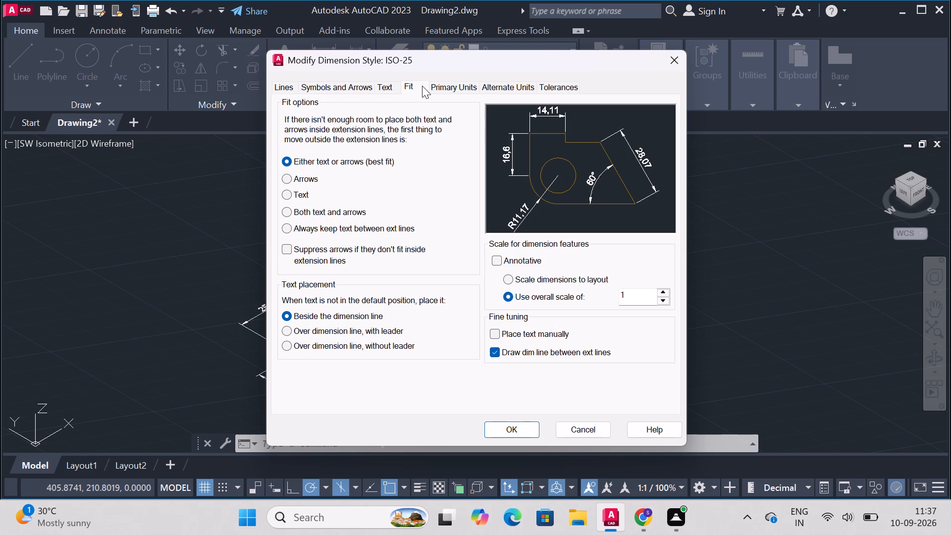
pyautogui.click(442, 84)
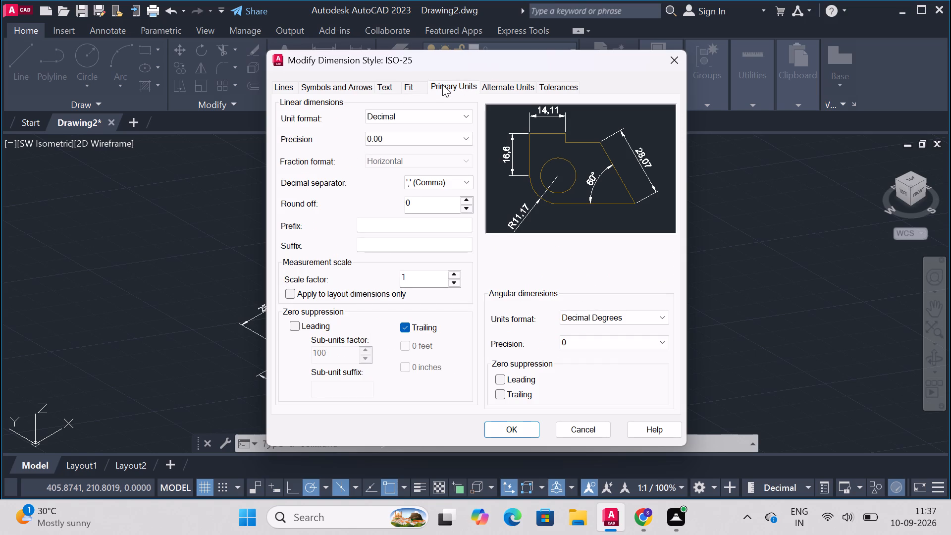
pyautogui.click(502, 88)
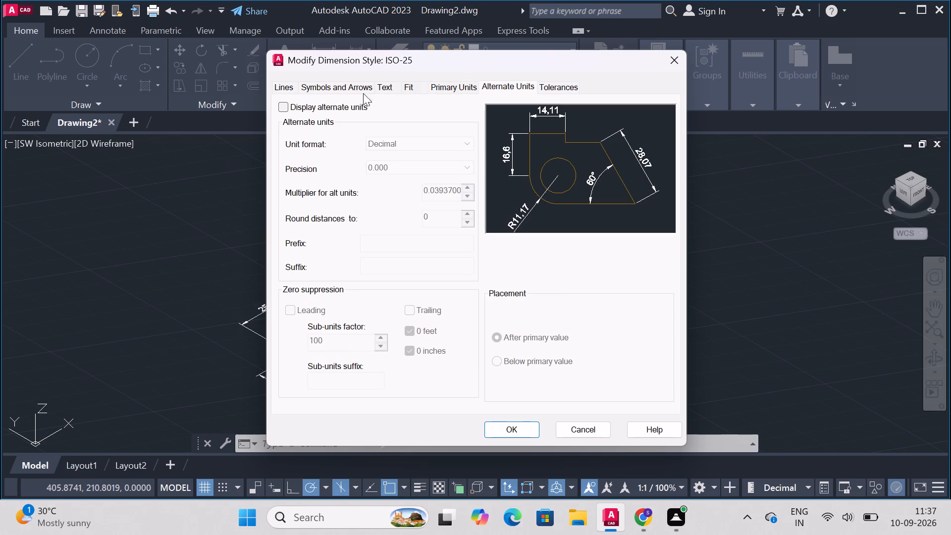
pyautogui.click(286, 84)
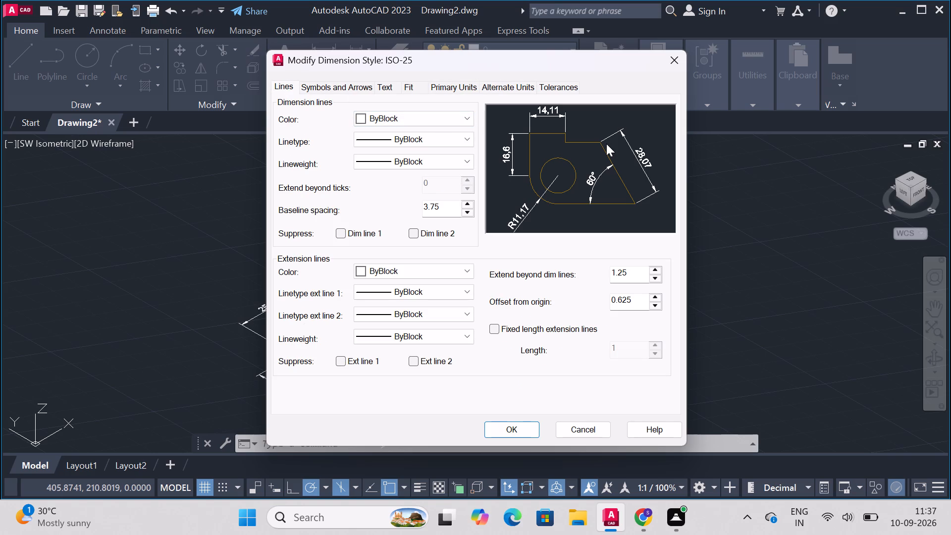
pyautogui.click(679, 56)
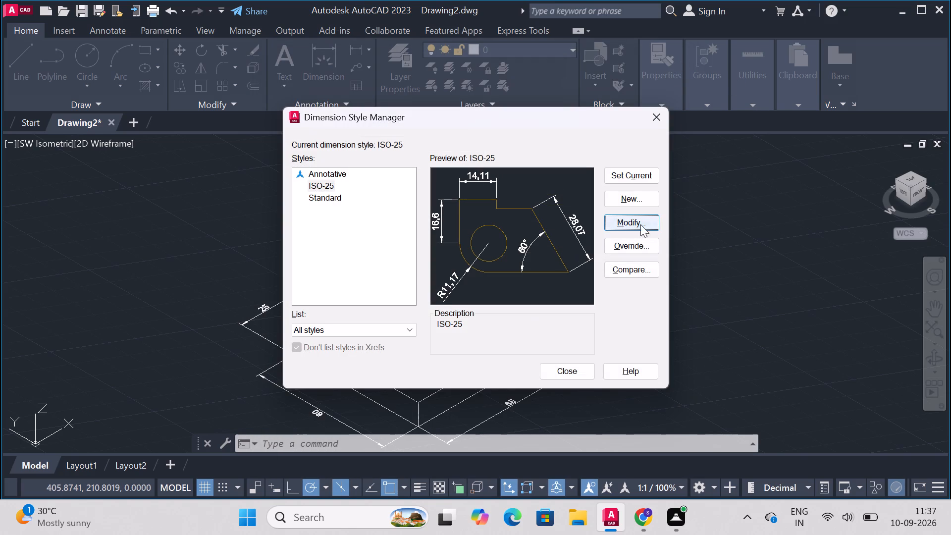
pyautogui.click(633, 180)
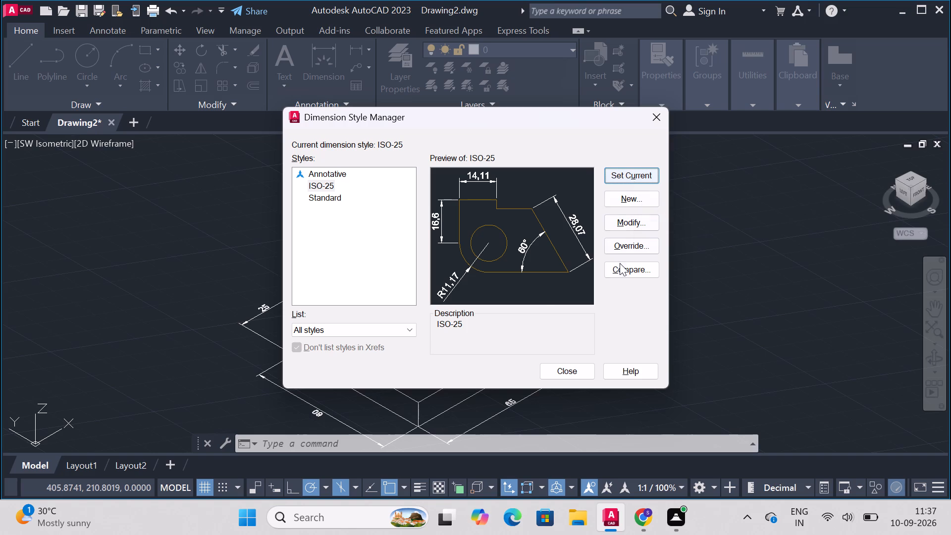
pyautogui.click(569, 372)
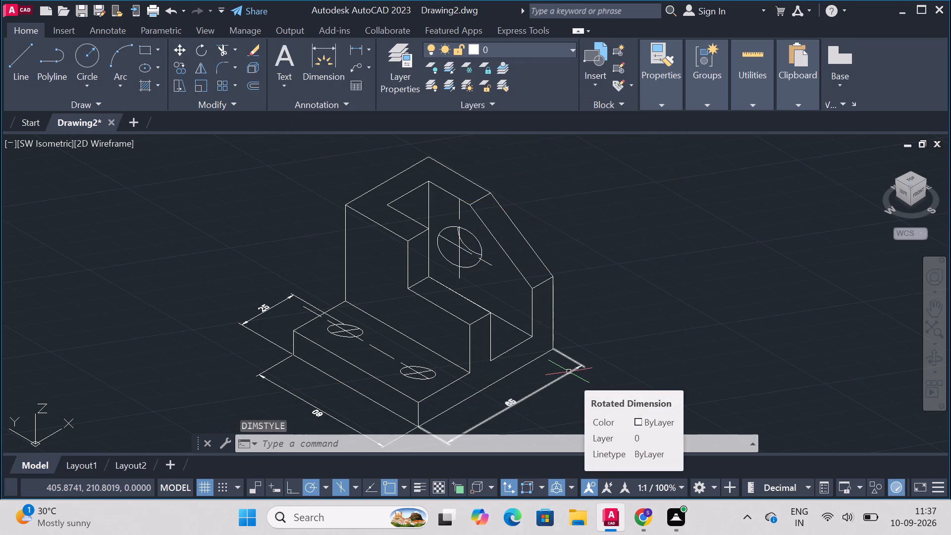
# Dimension the centreline segment between the two base holes, placing the dimension on the base's top face towards the wall.
pyautogui.scroll(-6, 569, 372)
pyautogui.scroll(1, 569, 372)
pyautogui.scroll(-1, 569, 372)
pyautogui.scroll(1, 569, 372)
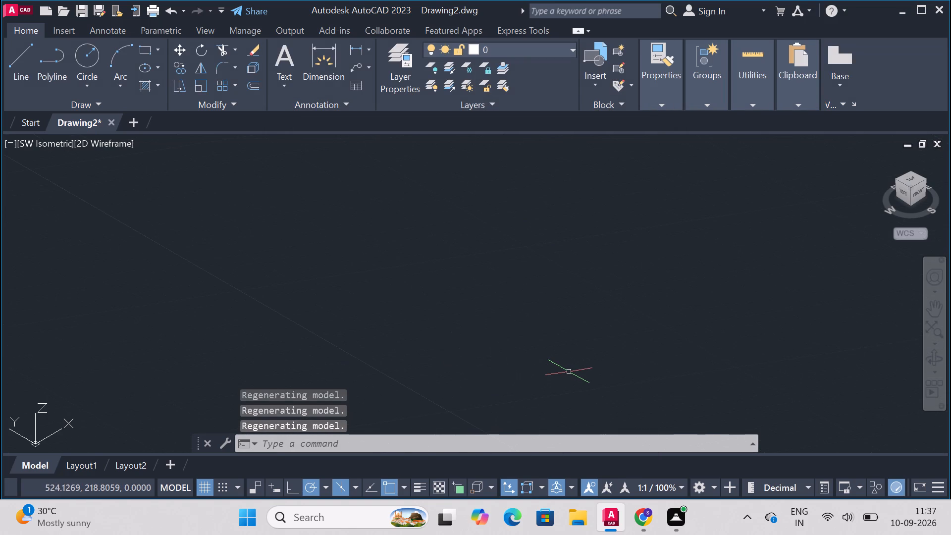
pyautogui.press('z')
pyautogui.press('Return')
pyautogui.press('q')
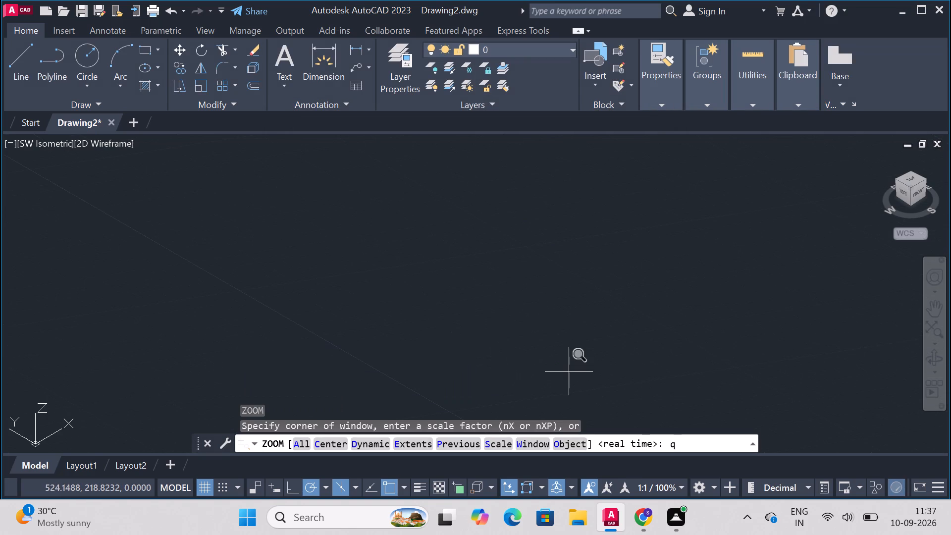
pyautogui.press('BackSpace')
pyautogui.press('a')
pyautogui.press('Return')
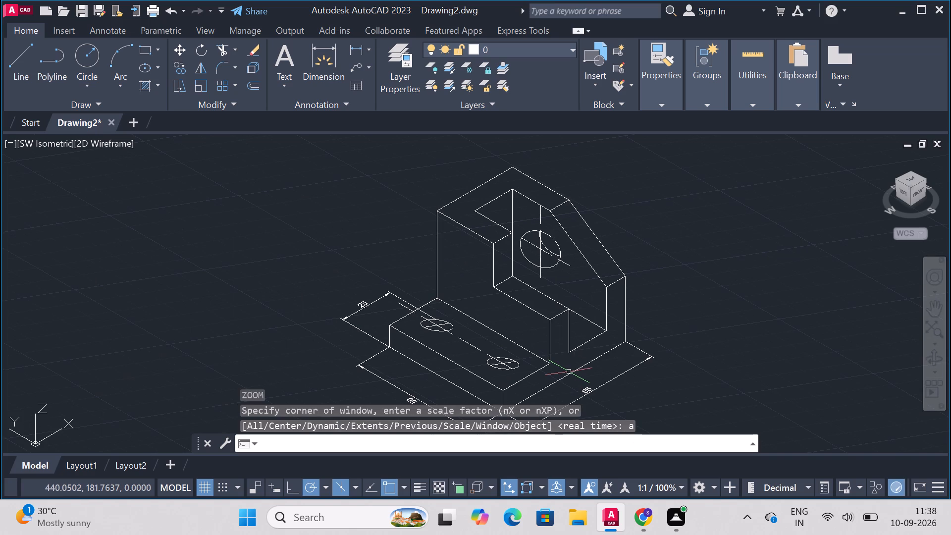
pyautogui.click(328, 61)
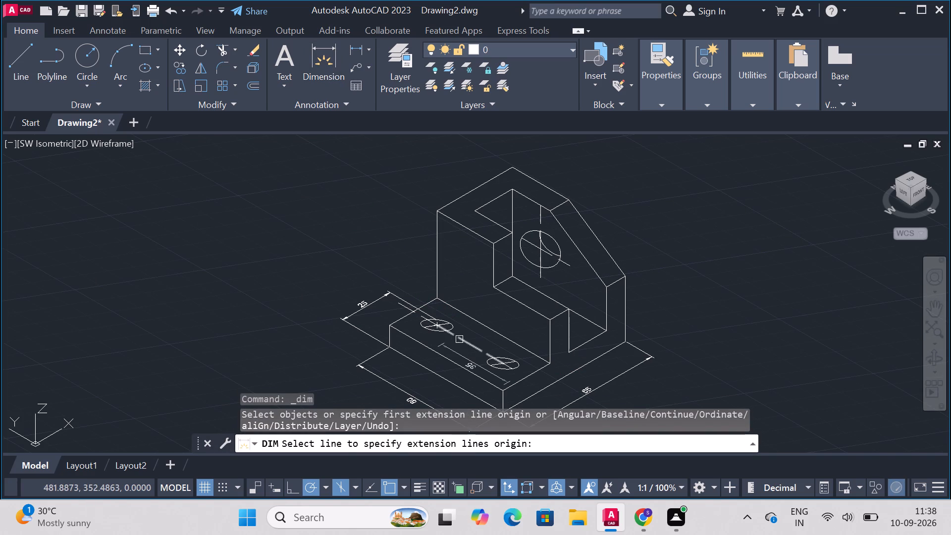
pyautogui.click(460, 339)
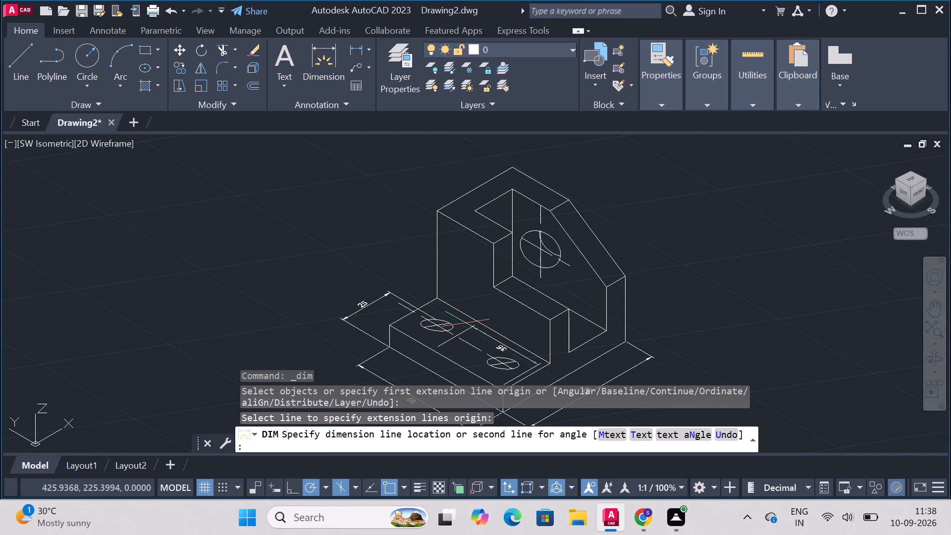
pyautogui.click(466, 323)
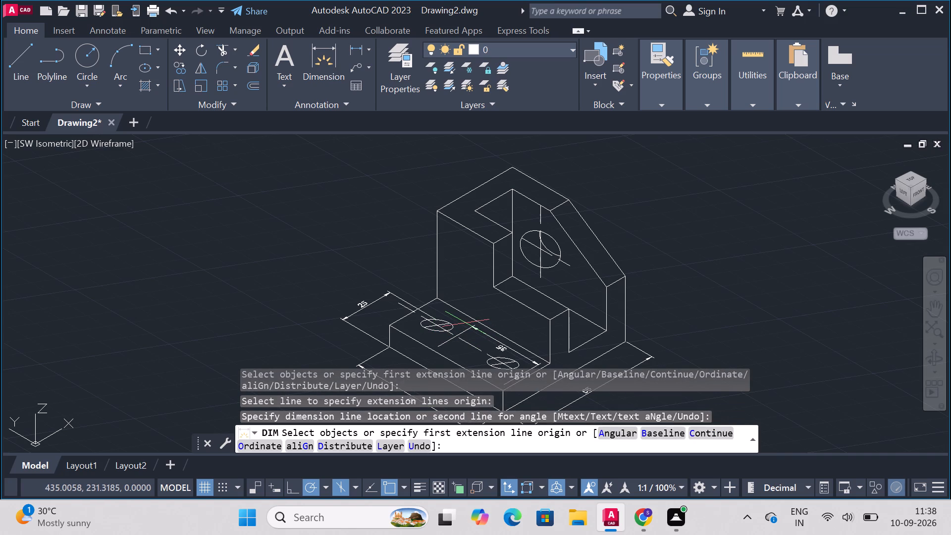
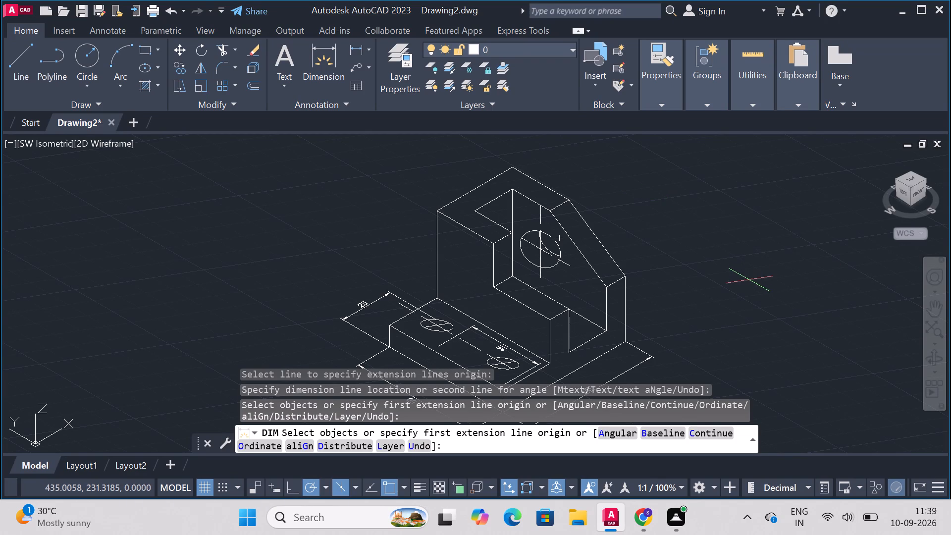
# End the active dimension command and zoom to show the entire isometric bracket drawing.
pyautogui.scroll(-6, 749, 280)
pyautogui.scroll(1, 749, 280)
pyautogui.scroll(-1, 749, 280)
pyautogui.scroll(1, 749, 280)
pyautogui.scroll(-1, 749, 280)
pyautogui.scroll(1, 749, 280)
pyautogui.press('z')
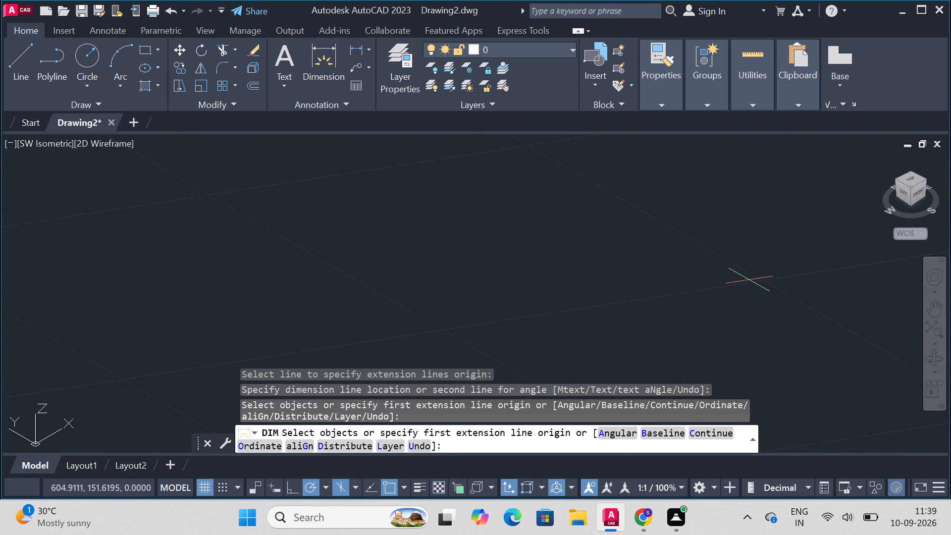
pyautogui.press('Return')
pyautogui.press('Escape')
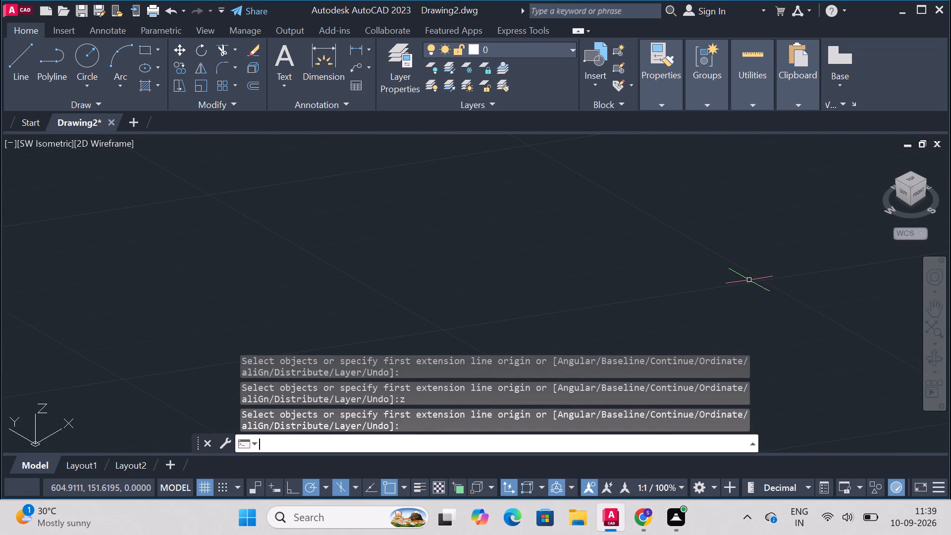
pyautogui.press('z')
pyautogui.press('Return')
pyautogui.press('a')
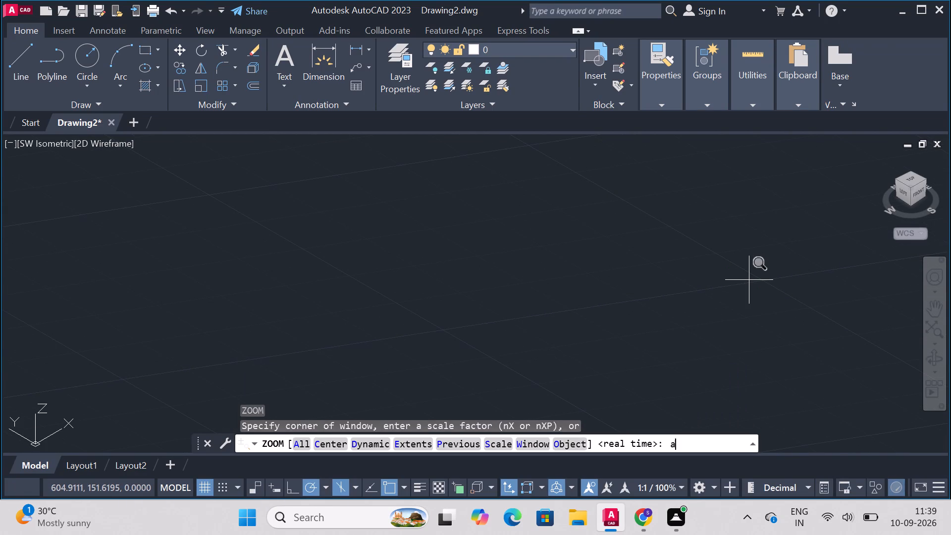
pyautogui.press('Return')
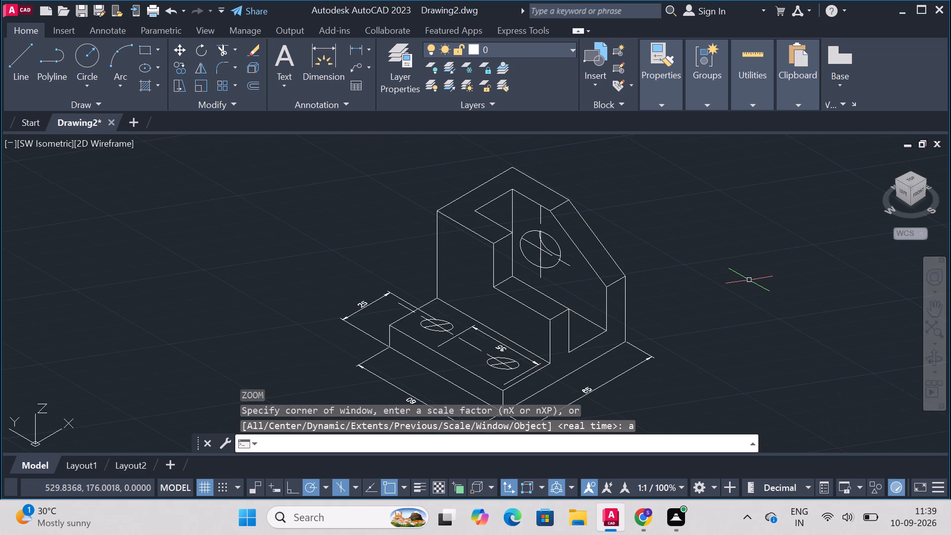
# Start the general Dimension command for adding another dimension to the isometric bracket.
pyautogui.click(352, 104)
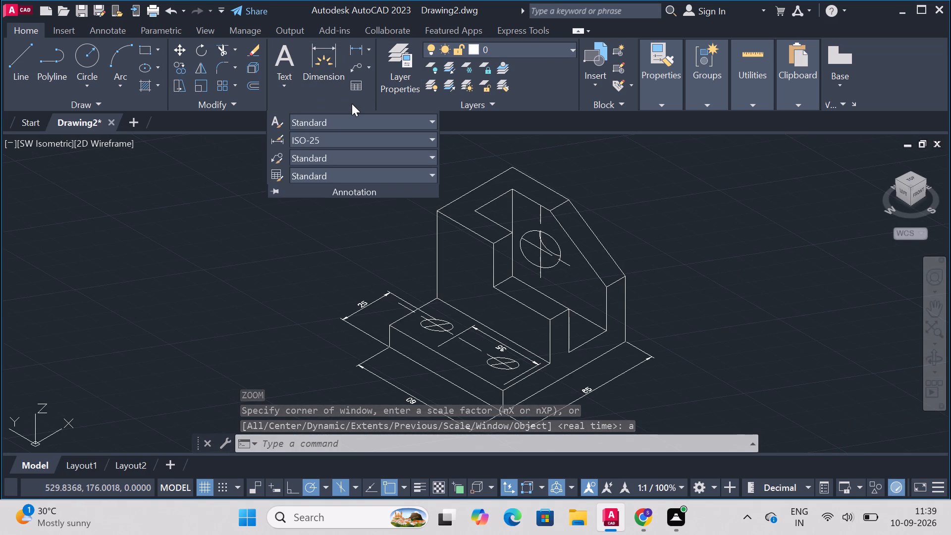
pyautogui.click(333, 65)
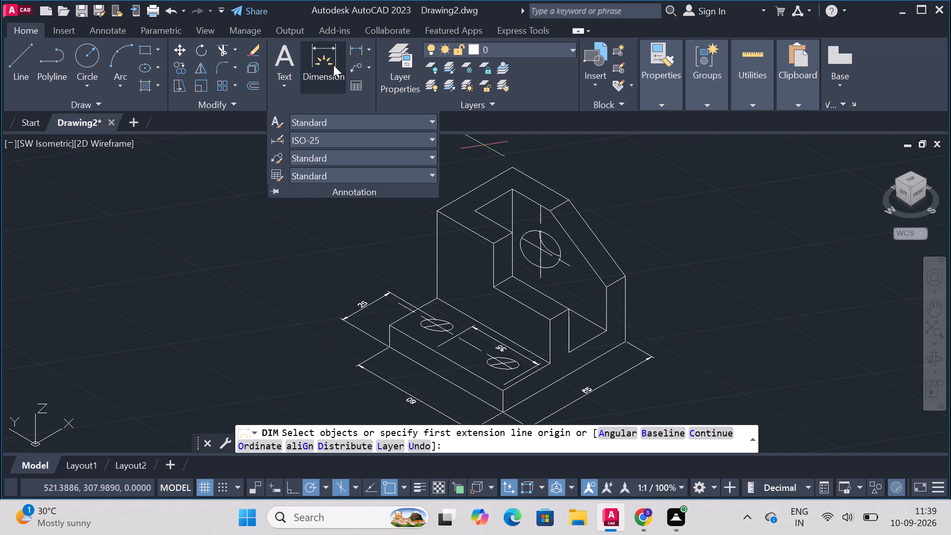
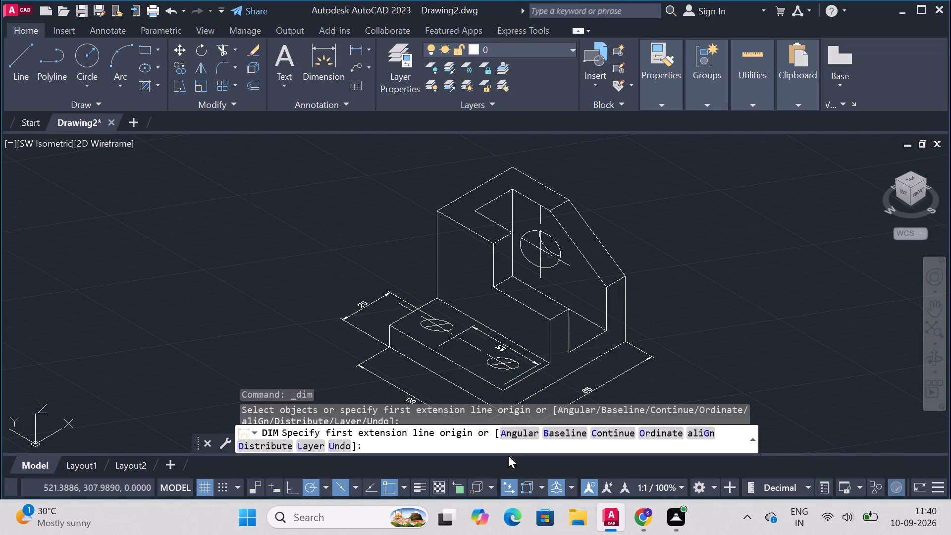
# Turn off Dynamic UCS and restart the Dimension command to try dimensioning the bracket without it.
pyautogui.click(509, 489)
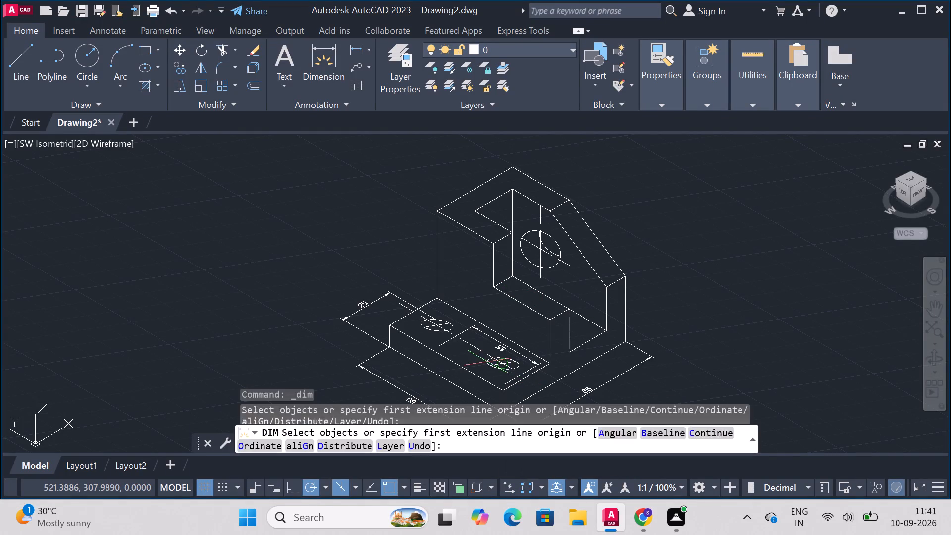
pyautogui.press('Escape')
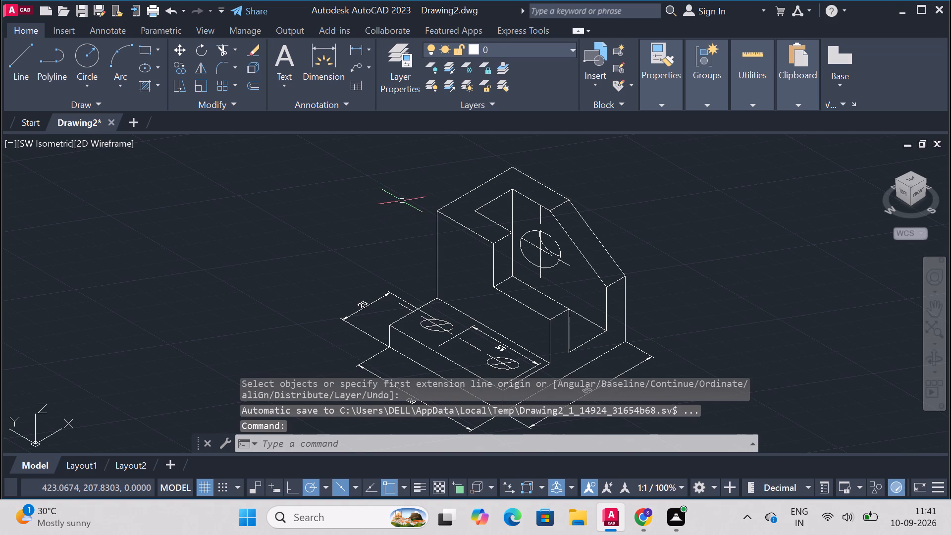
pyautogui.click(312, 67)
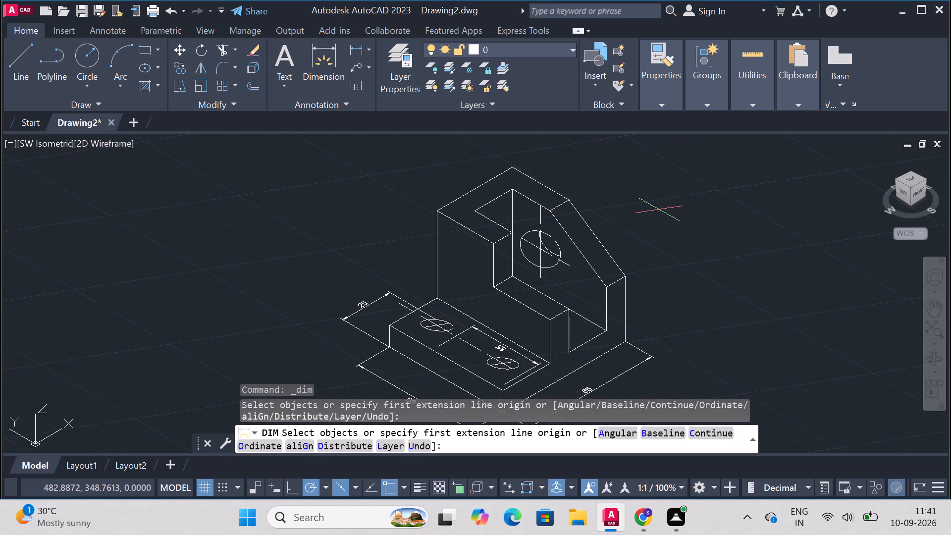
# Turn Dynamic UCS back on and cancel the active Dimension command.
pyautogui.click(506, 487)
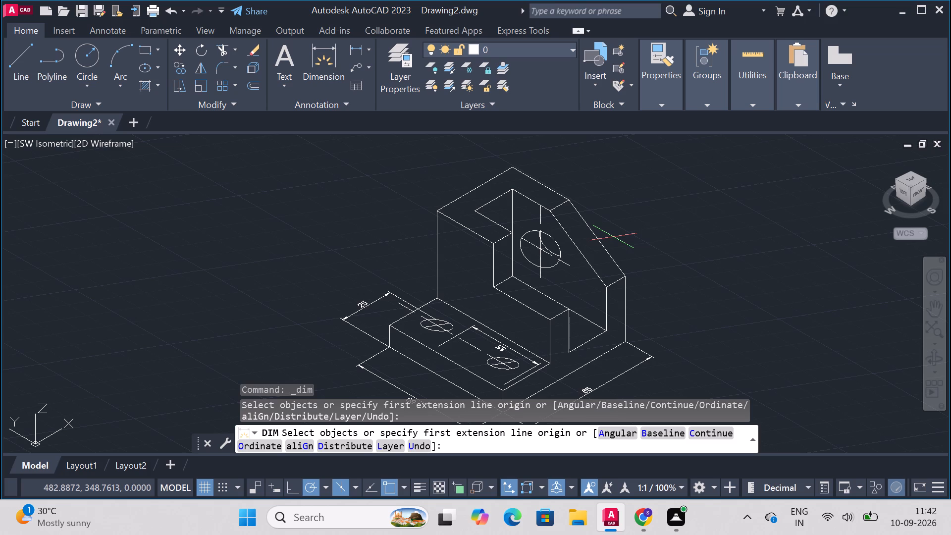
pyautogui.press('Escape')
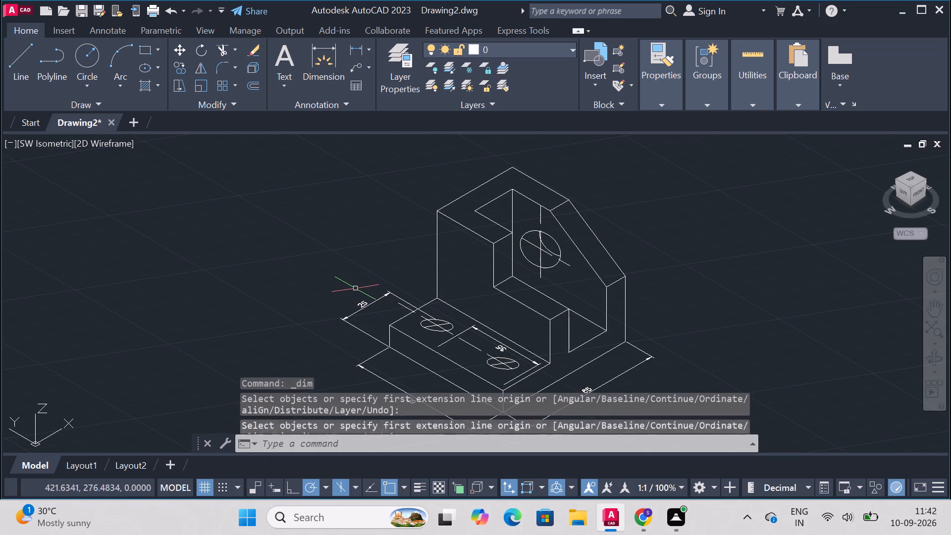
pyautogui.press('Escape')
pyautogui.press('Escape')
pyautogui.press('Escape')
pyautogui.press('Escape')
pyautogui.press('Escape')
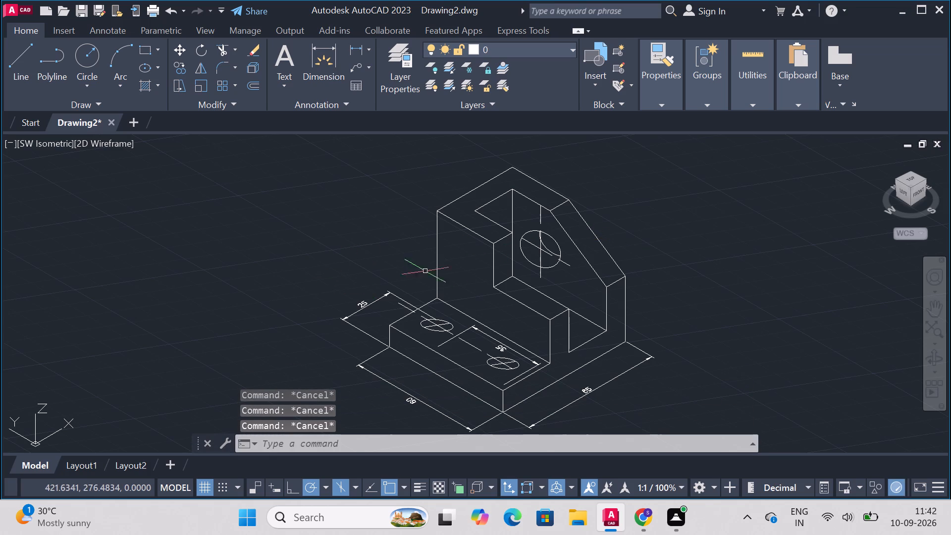
# Start the general Dimension command for the outer vertical edge of the bracket's upright.
pyautogui.click(324, 75)
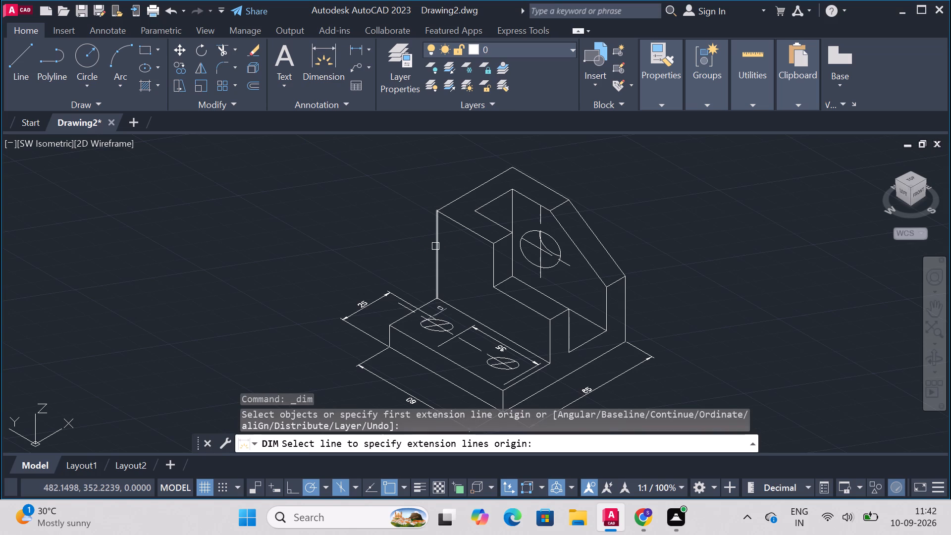
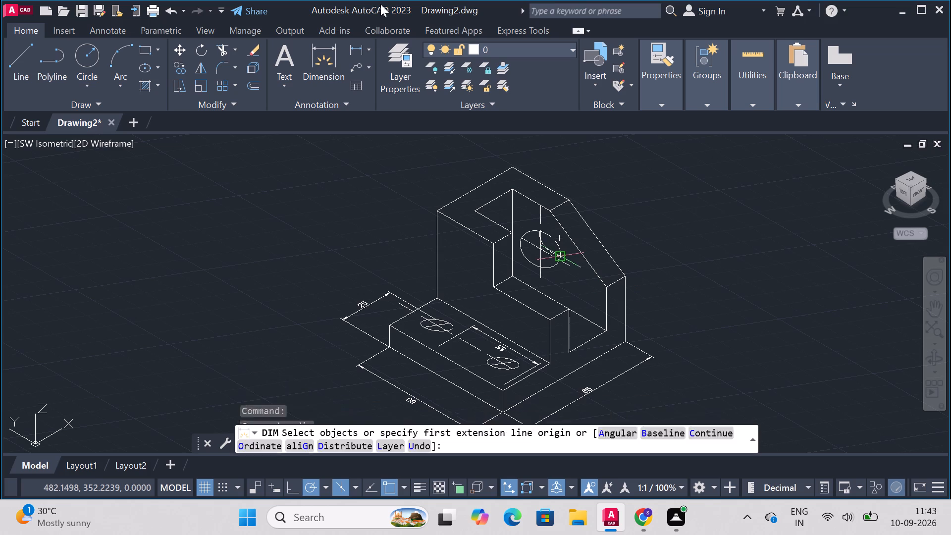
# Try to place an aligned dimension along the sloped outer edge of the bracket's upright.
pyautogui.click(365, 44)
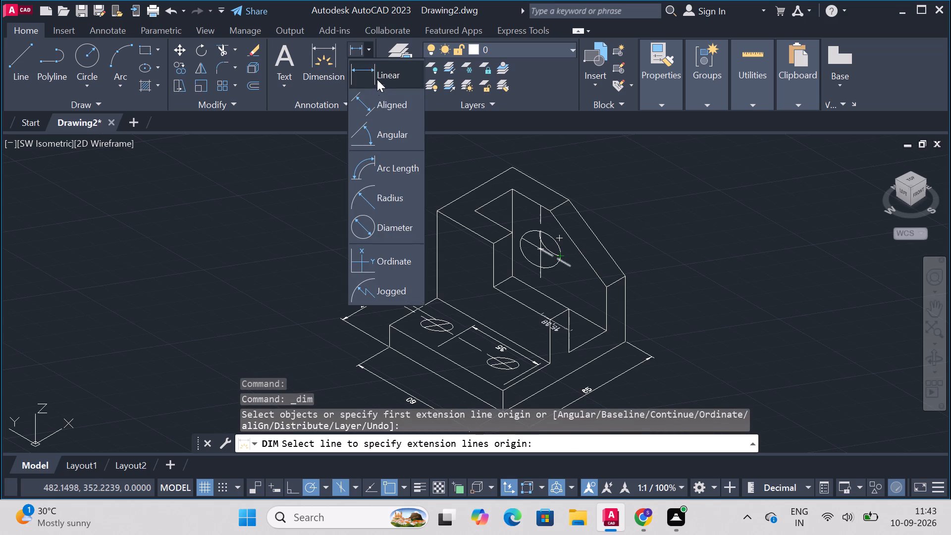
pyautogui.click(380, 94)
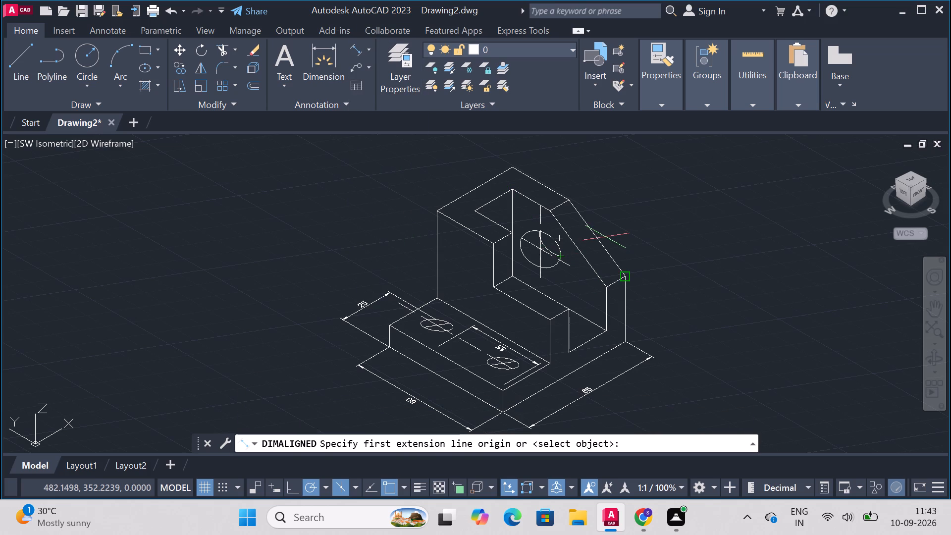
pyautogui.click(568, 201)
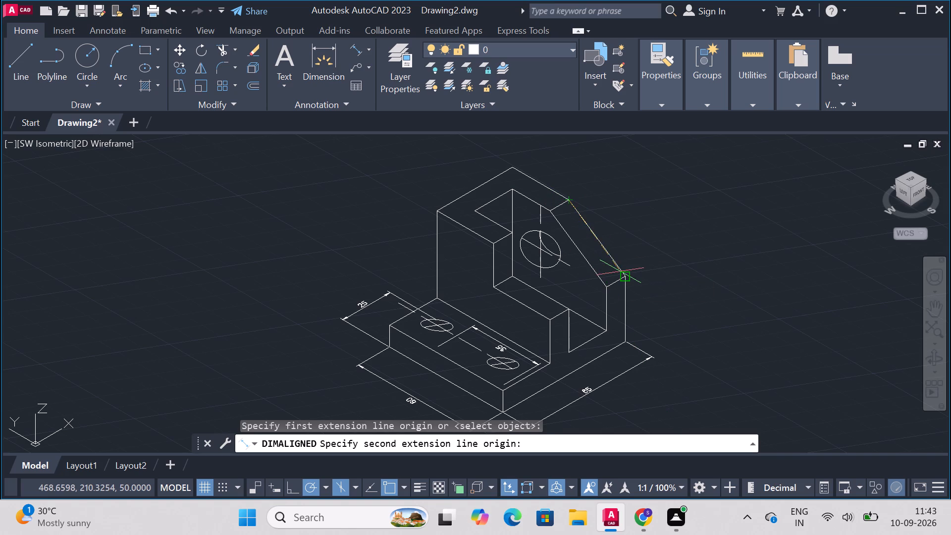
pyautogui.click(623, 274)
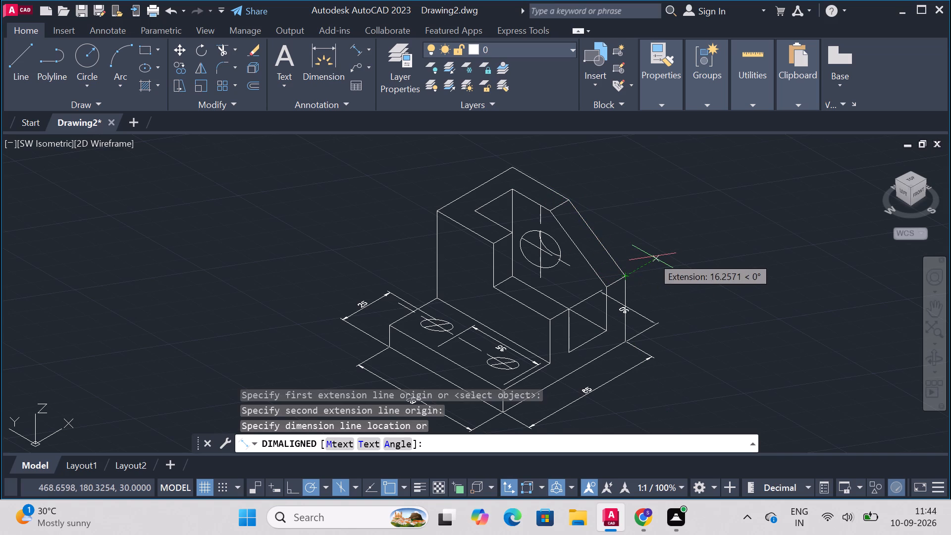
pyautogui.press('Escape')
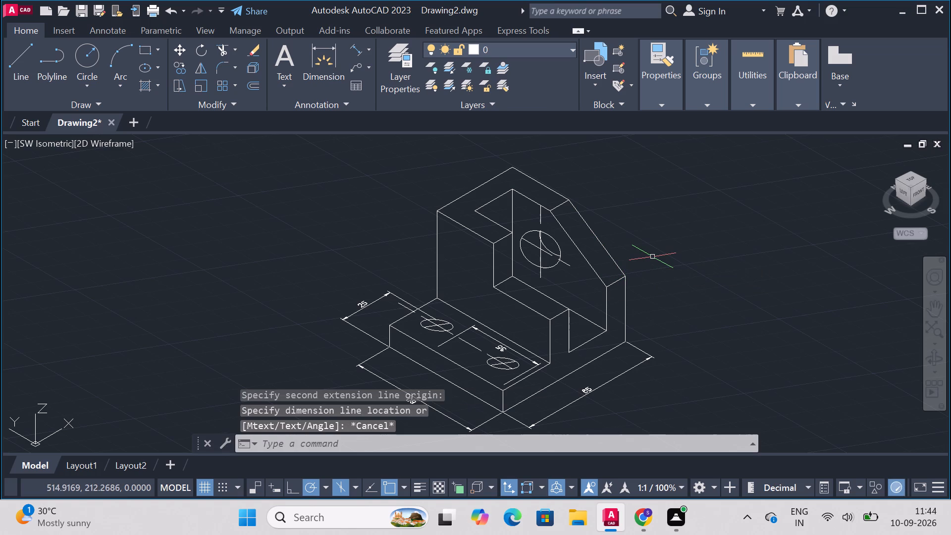
# Modify the ISO-25 dimension style to use a period as the decimal separator and make it the current style.
pyautogui.write('d')
pyautogui.press('space')
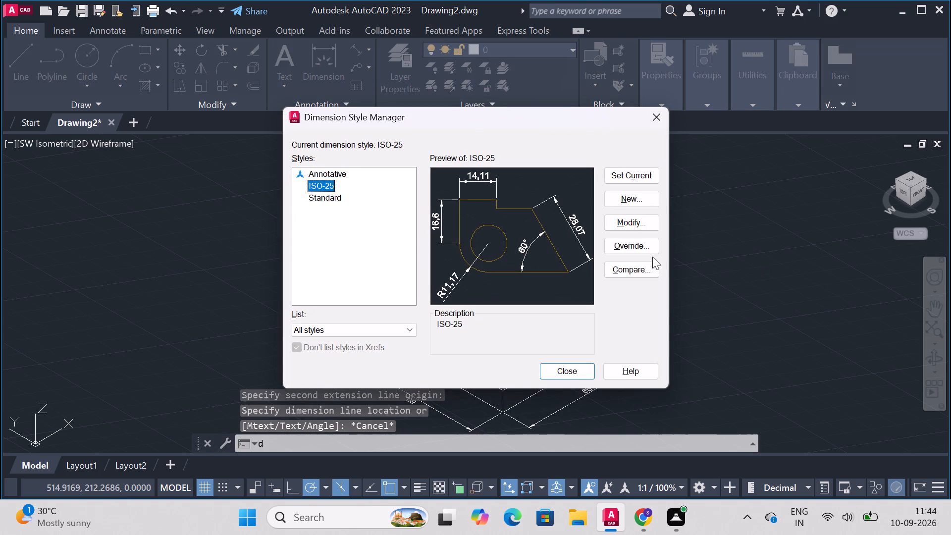
pyautogui.click(639, 224)
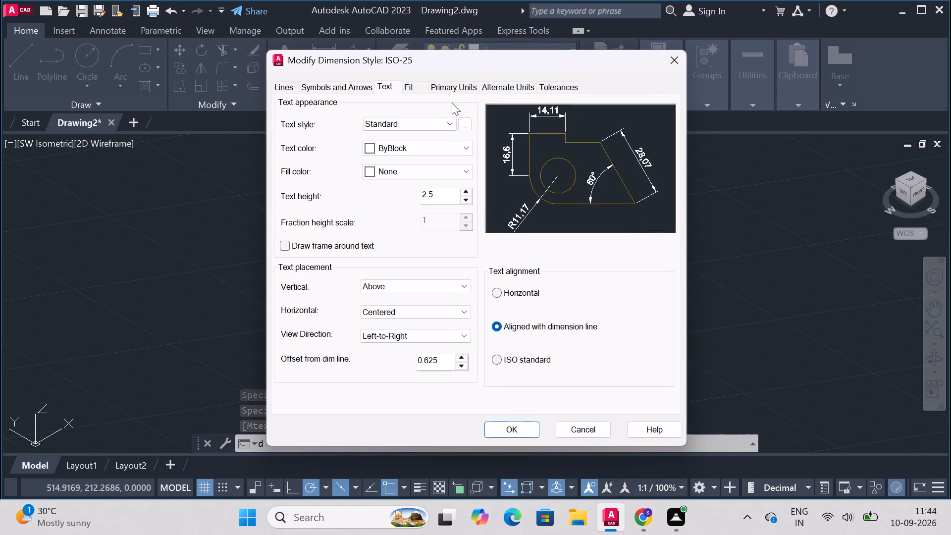
pyautogui.click(460, 87)
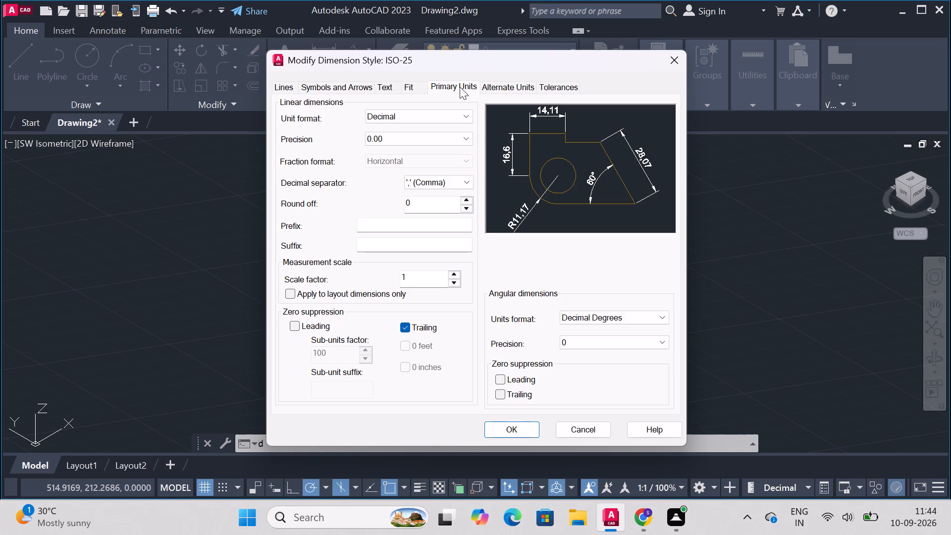
pyautogui.click(463, 181)
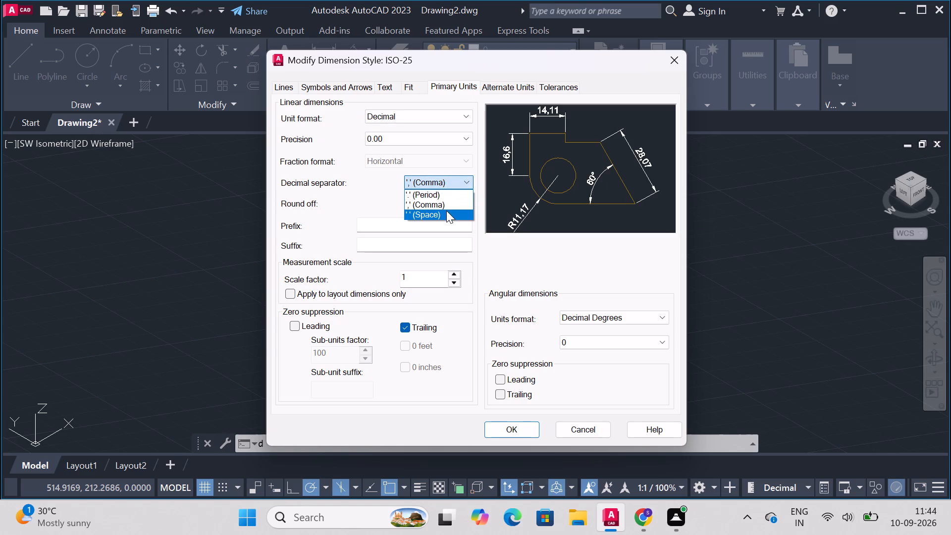
pyautogui.click(462, 189)
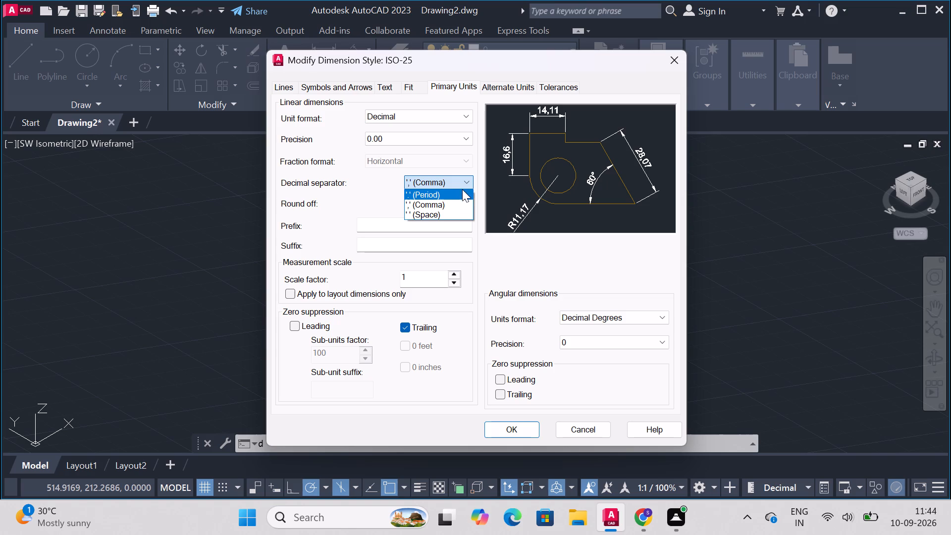
pyautogui.click(463, 193)
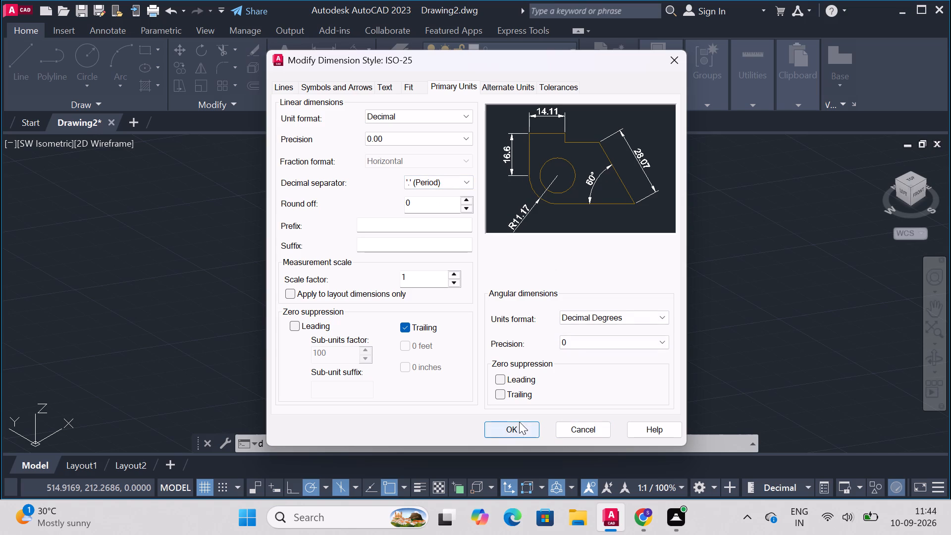
pyautogui.click(522, 432)
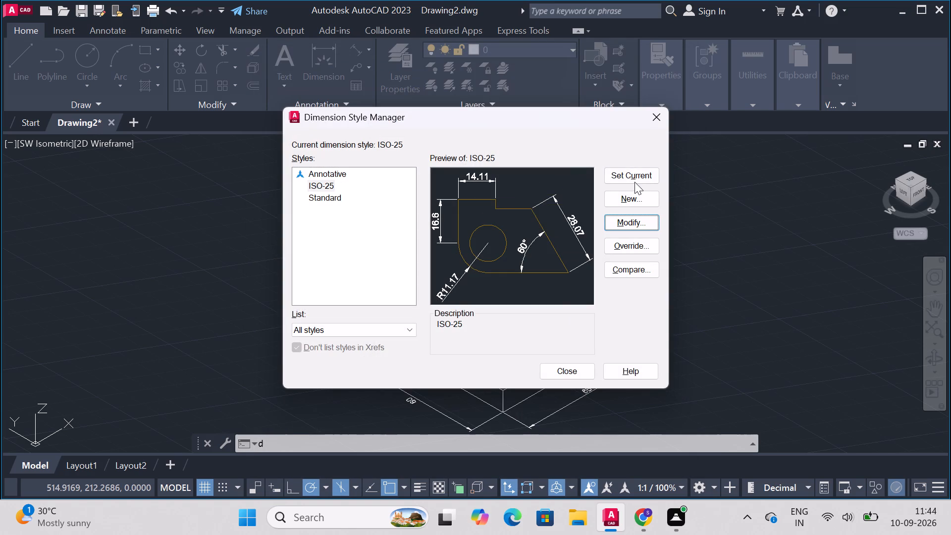
pyautogui.click(634, 182)
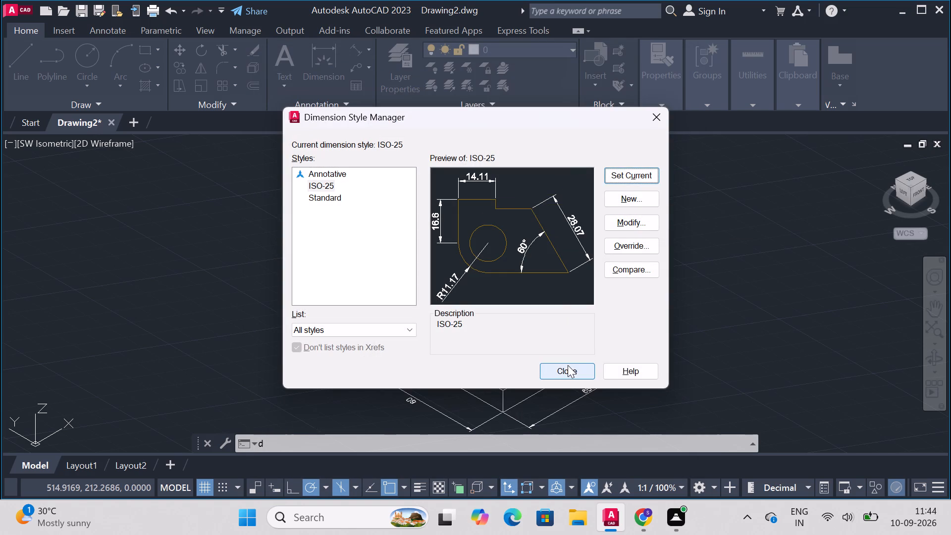
pyautogui.click(568, 367)
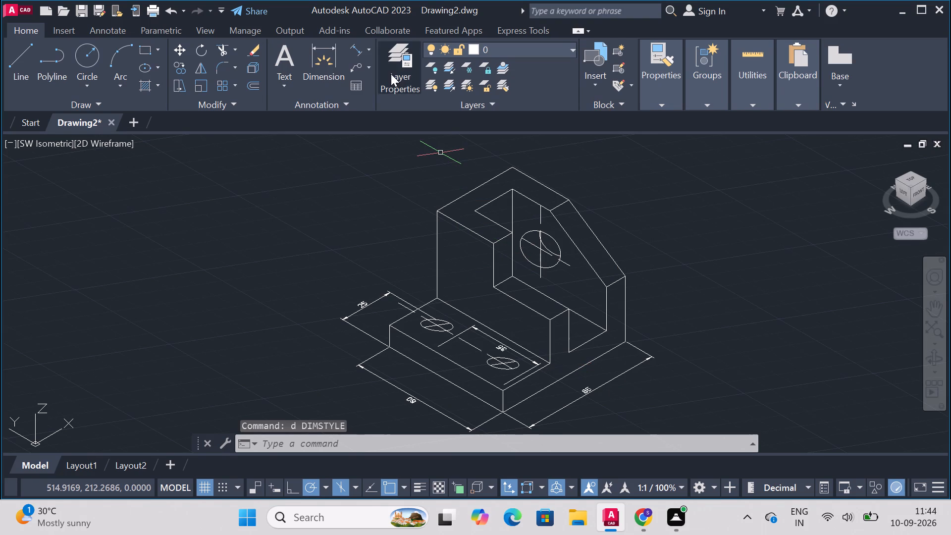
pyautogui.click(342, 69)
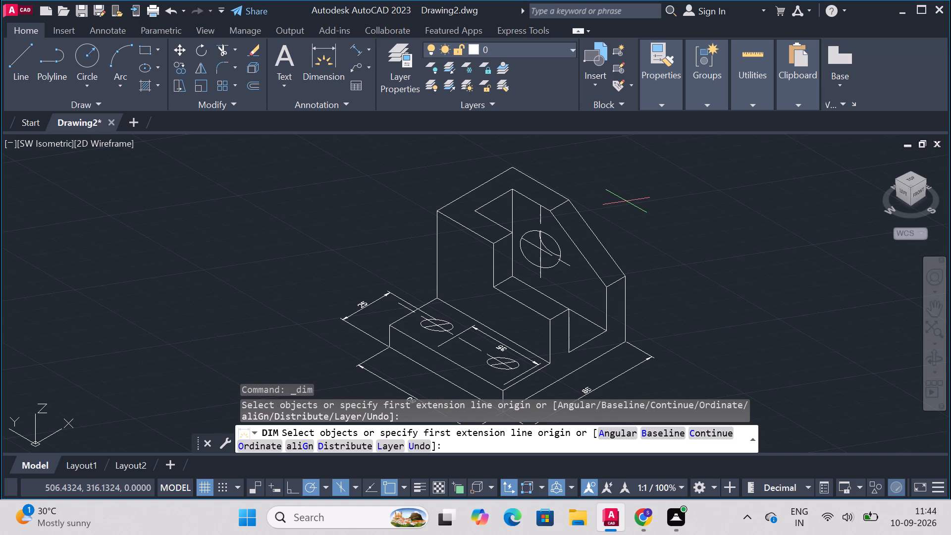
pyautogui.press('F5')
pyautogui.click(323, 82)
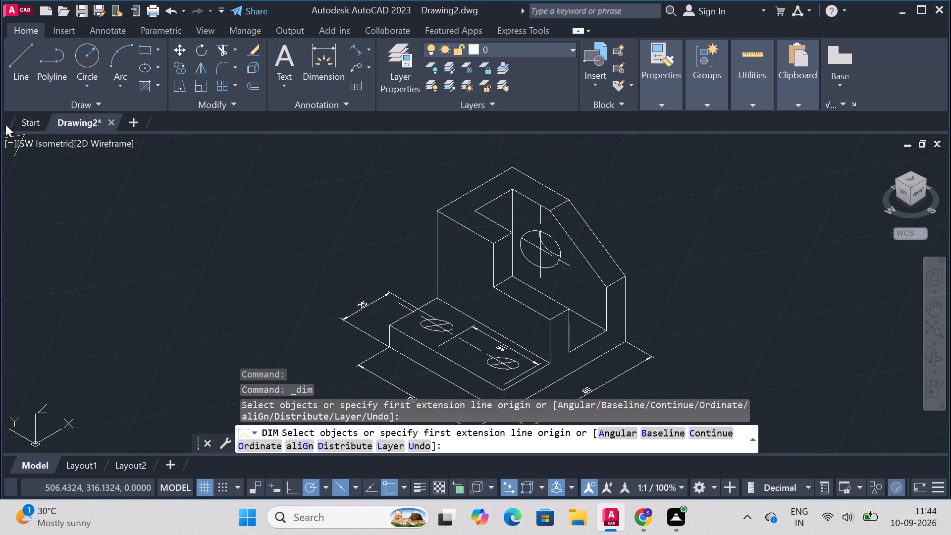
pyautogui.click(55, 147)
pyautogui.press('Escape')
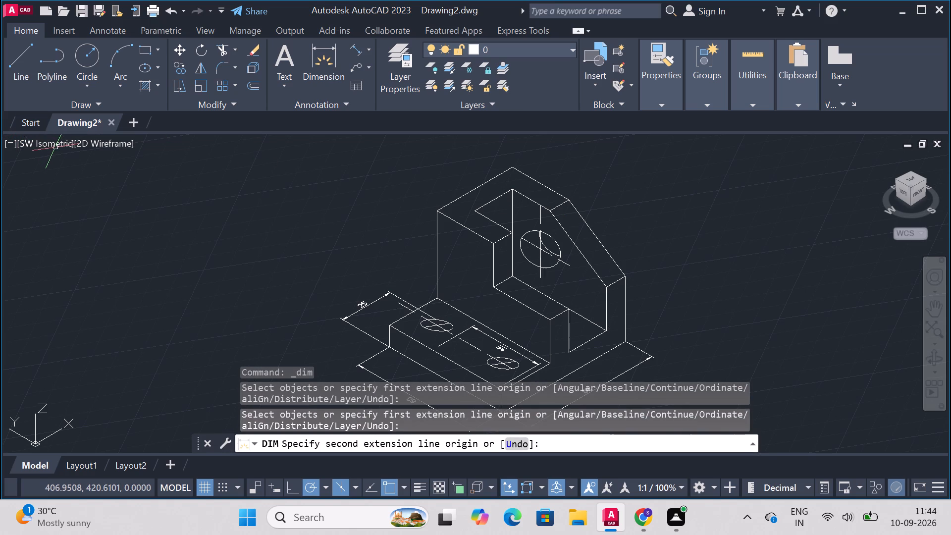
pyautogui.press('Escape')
# Examine the bracket in the Top, SW Isometric and Front views, and return to SW Isometric.
pyautogui.click(53, 143)
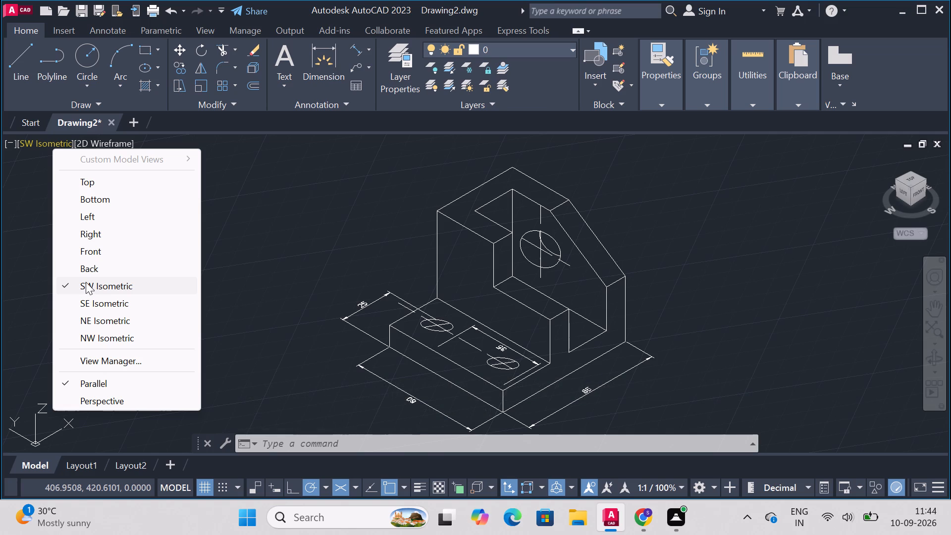
pyautogui.click(102, 182)
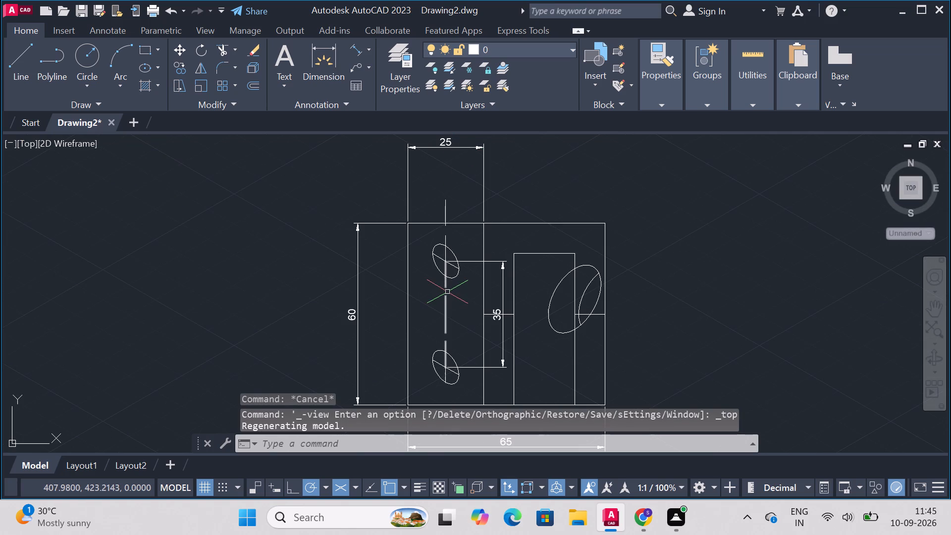
pyautogui.keyDown('ctrl'); pyautogui.scroll(-2, 447, 292); pyautogui.keyUp('ctrl')
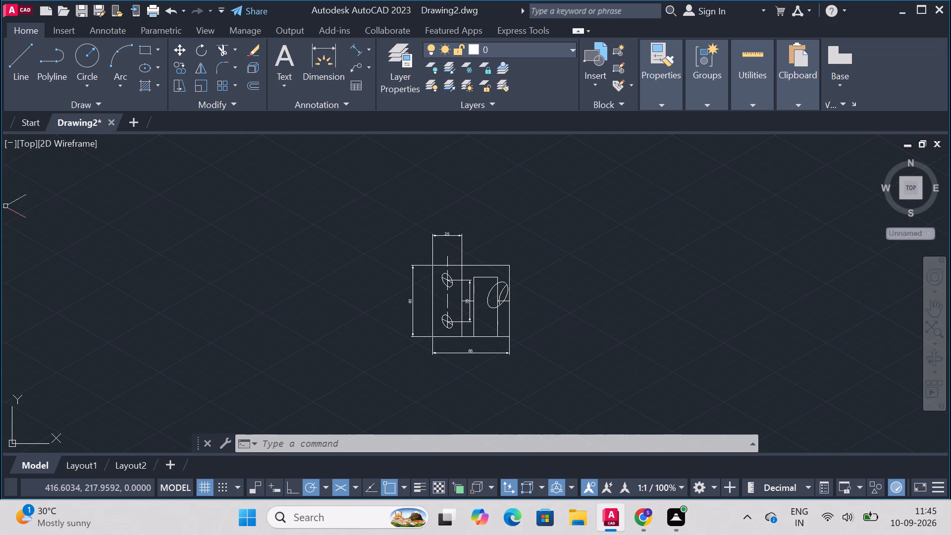
pyautogui.click(26, 148)
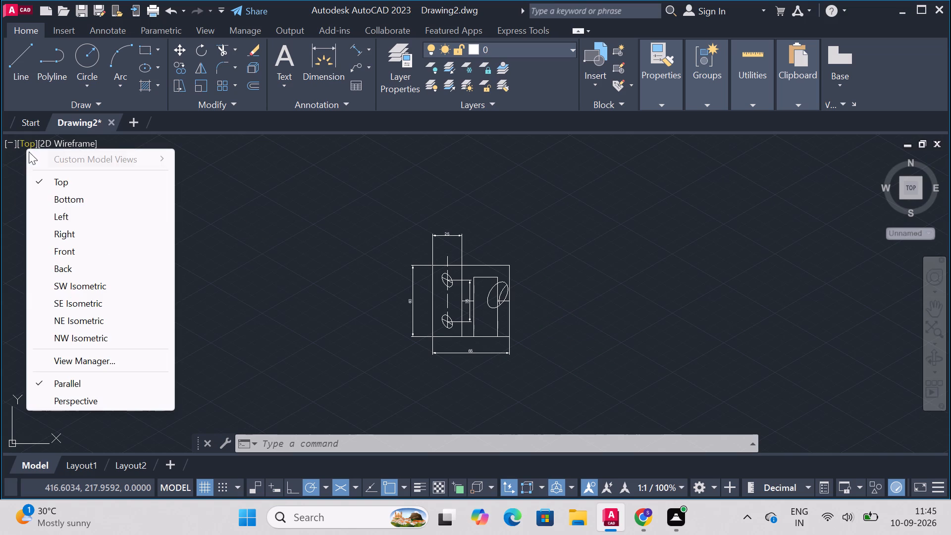
pyautogui.click(111, 291)
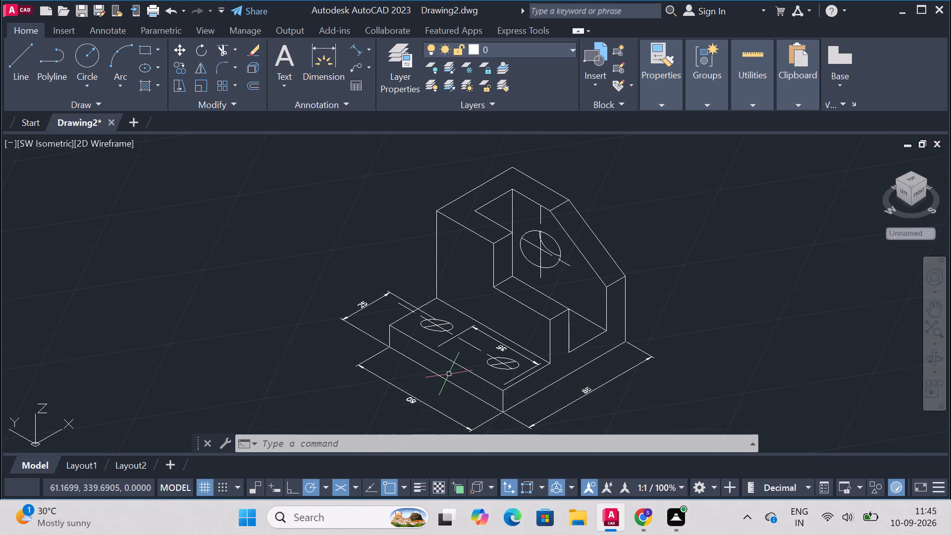
pyautogui.click(916, 196)
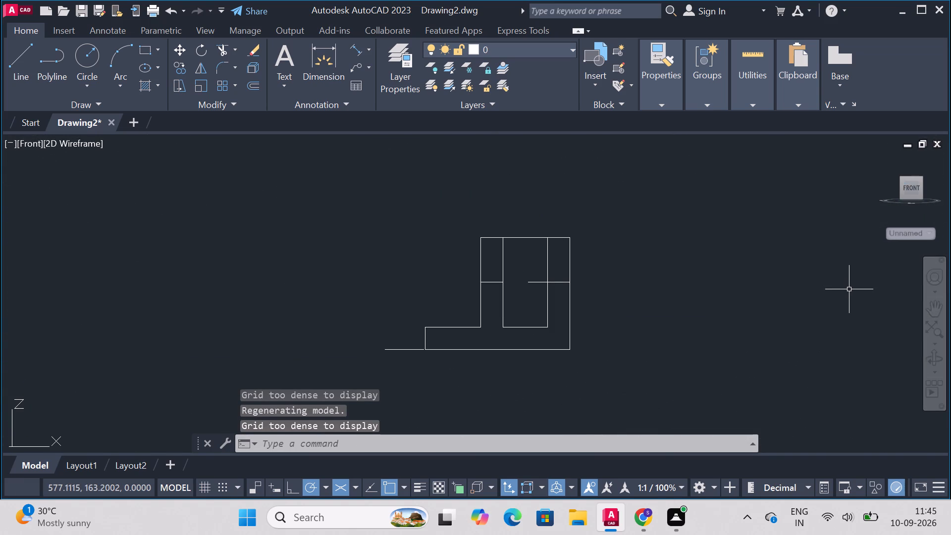
pyautogui.hotkey('ctrl', 'z')
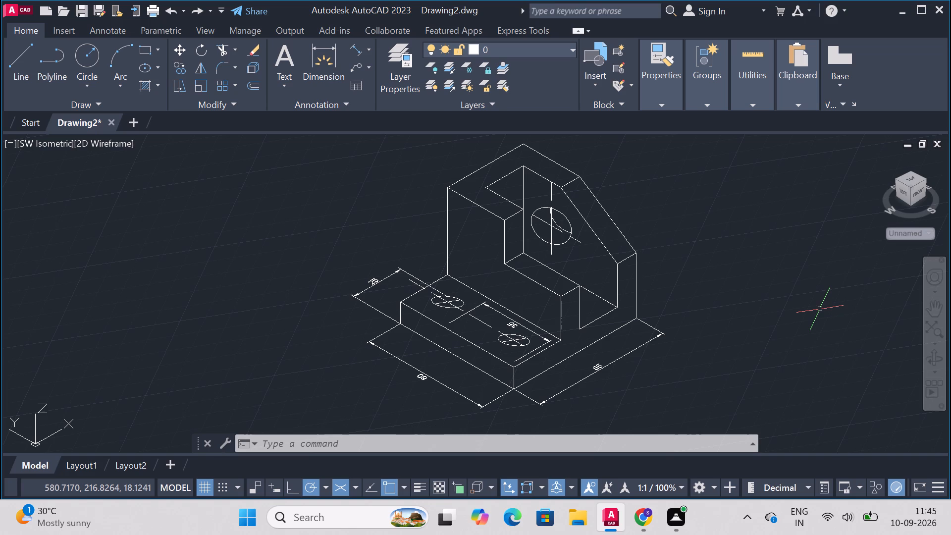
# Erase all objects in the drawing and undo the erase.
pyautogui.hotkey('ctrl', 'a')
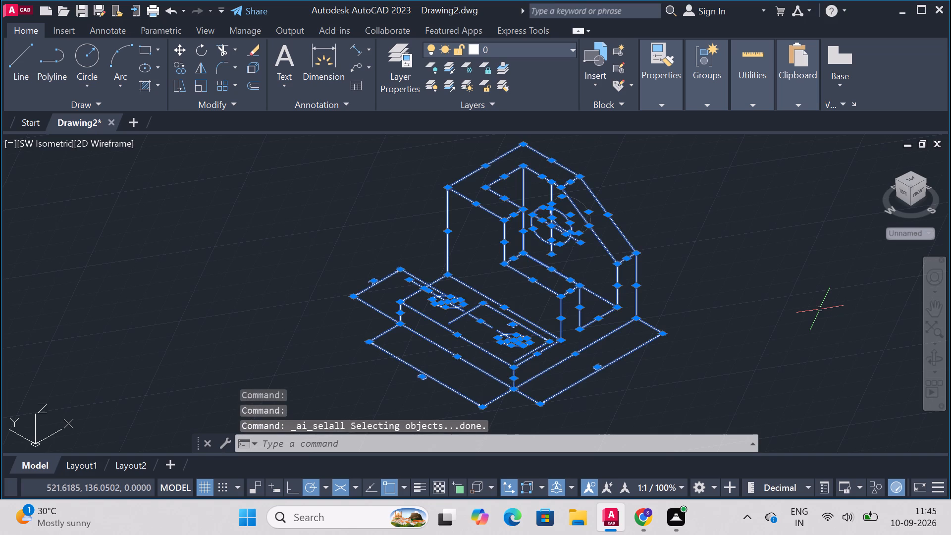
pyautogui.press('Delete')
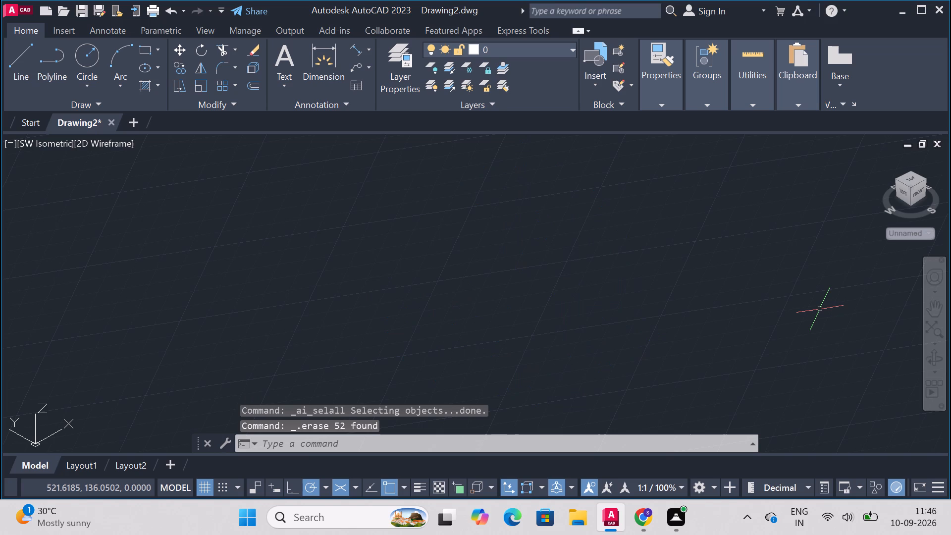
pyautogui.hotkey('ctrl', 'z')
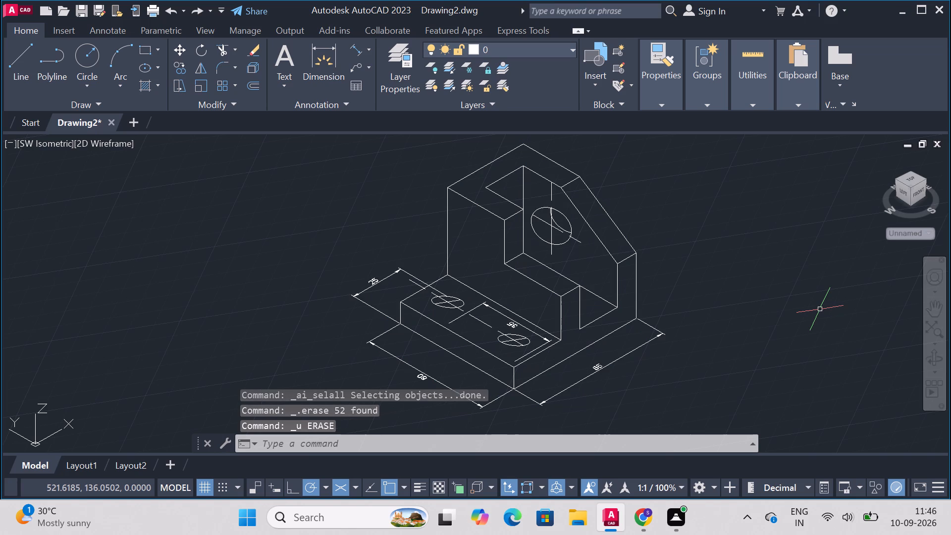
# Erase the entire bracket drawing together with its dimensions.
pyautogui.hotkey('ctrl', 'a')
pyautogui.press('Delete')
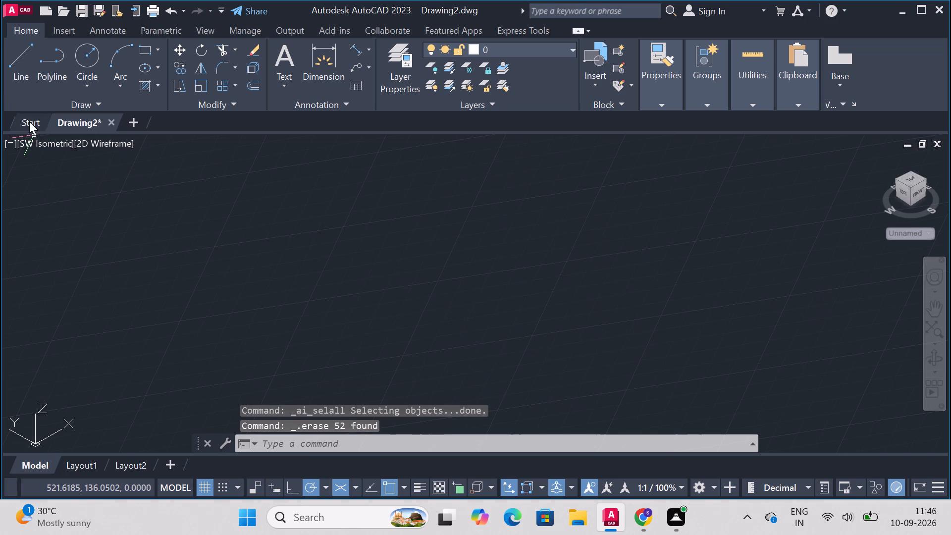
# Switch the empty drawing from SW Isometric to the Top view.
pyautogui.click(48, 146)
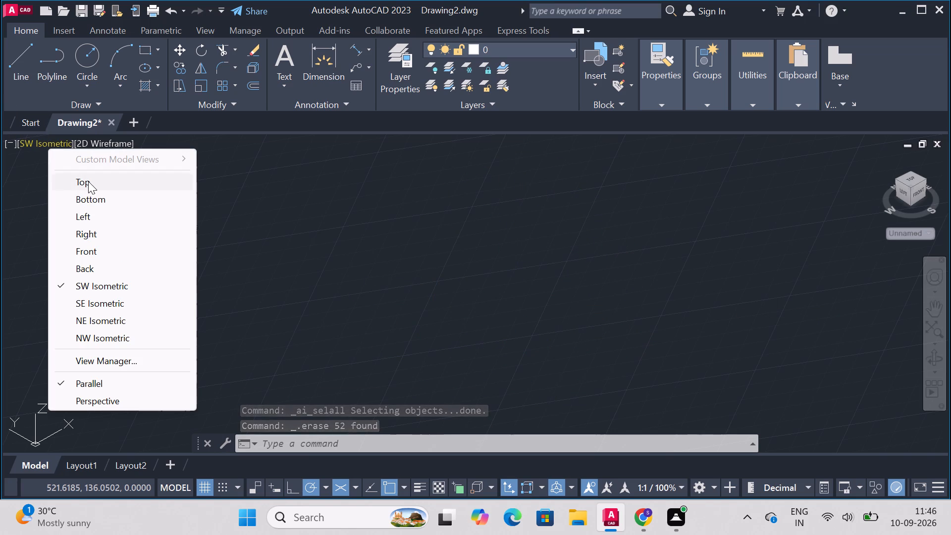
pyautogui.click(88, 181)
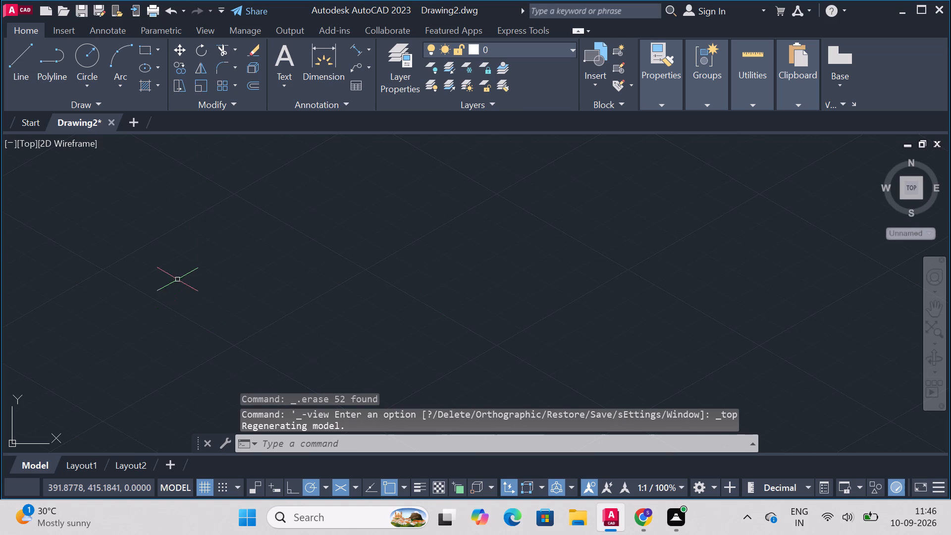
pyautogui.press('Escape')
pyautogui.press('Escape')
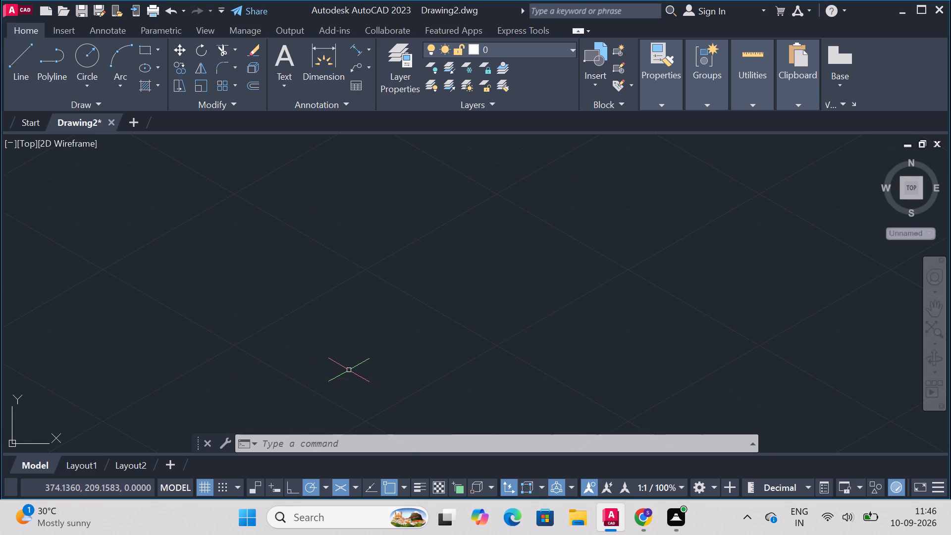
# Draw a 65-unit base line at 30° with the Line command, continuing with a 30-unit vertical line up from its far end.
pyautogui.write('line')
pyautogui.press('Return')
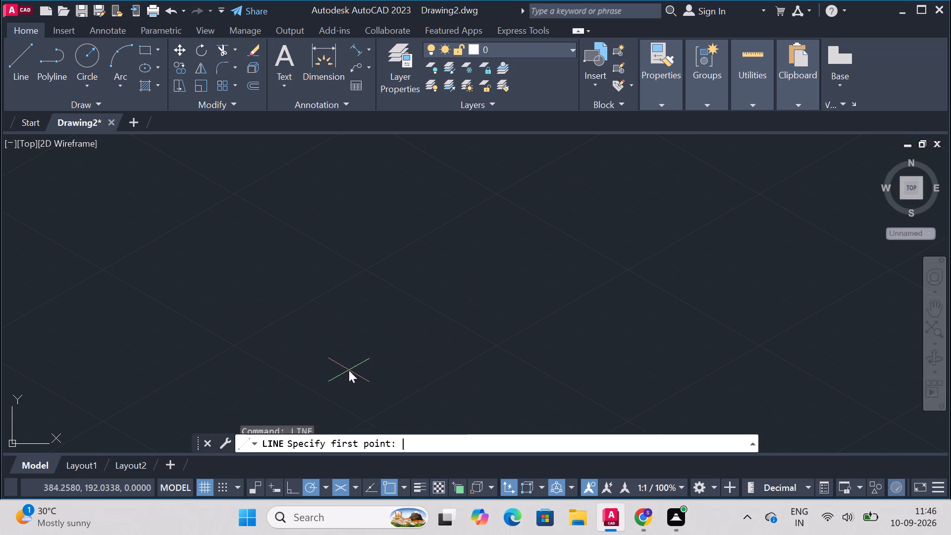
pyautogui.click(417, 321)
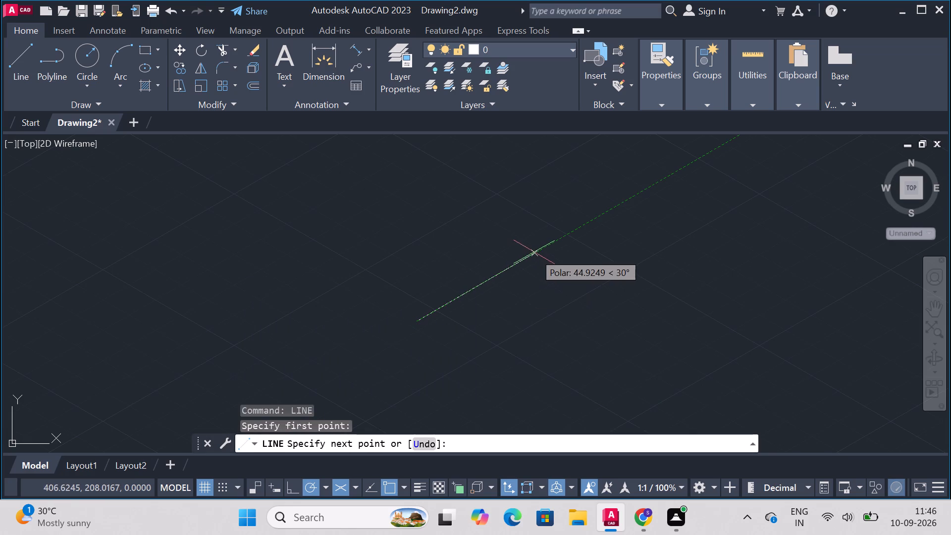
pyautogui.write('65')
pyautogui.press('Return')
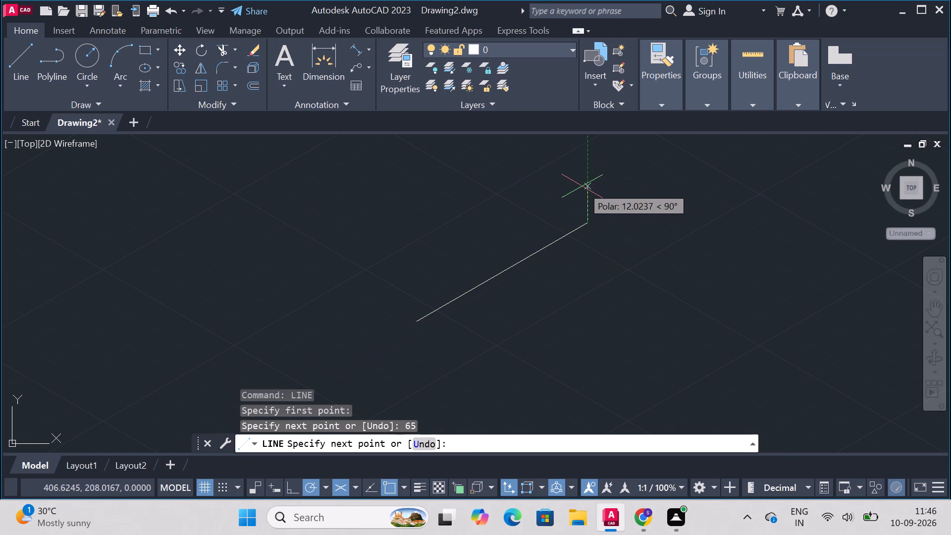
pyautogui.write('30')
pyautogui.press('Return')
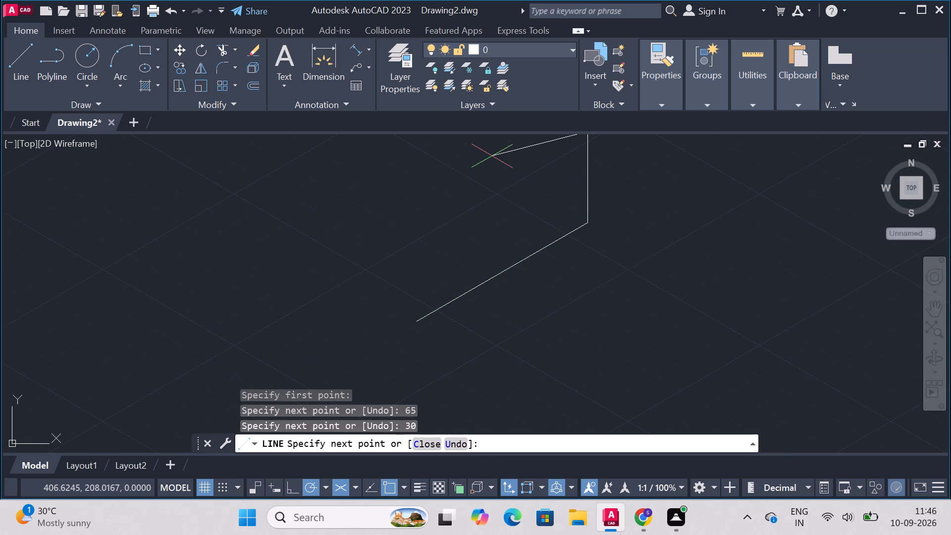
pyautogui.press('Escape')
# From the top of the 30-unit vertical, draw the notch: 10 units at 210°, 20 down, 20 at 210°, and 20 up.
pyautogui.press('z')
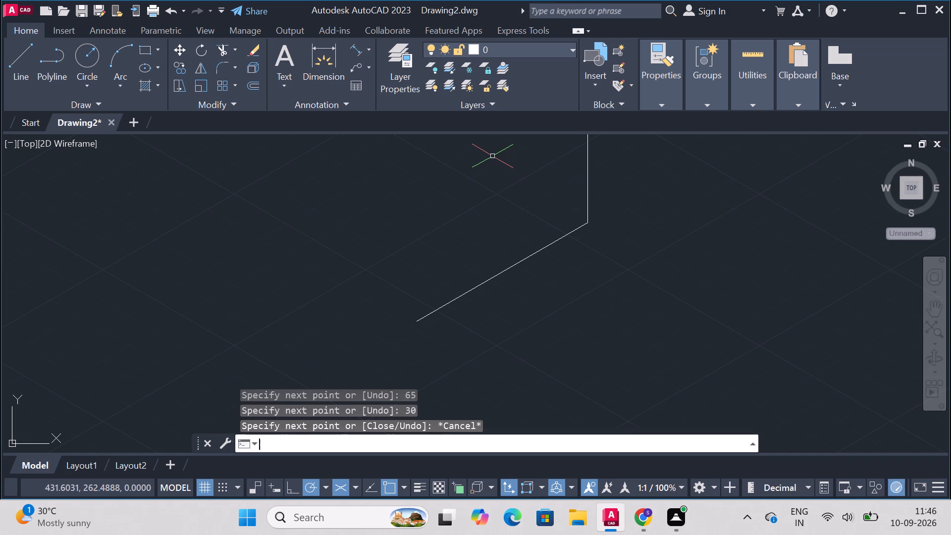
pyautogui.press('Return')
pyautogui.press('a')
pyautogui.press('Return')
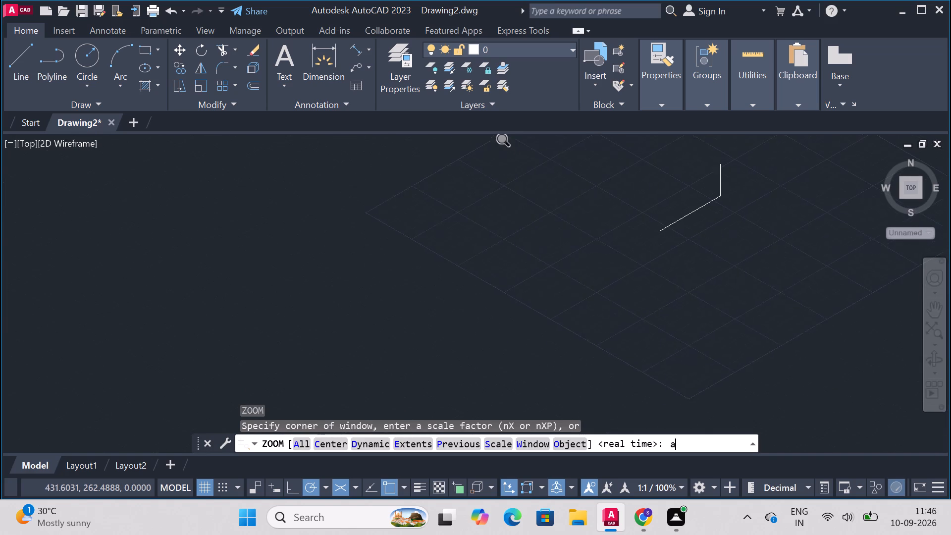
pyautogui.click(789, 43)
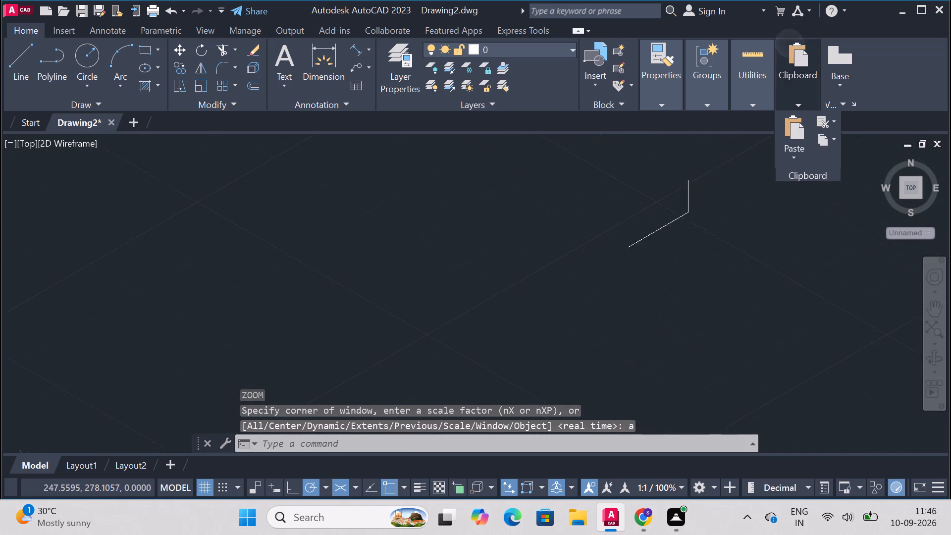
pyautogui.write('li')
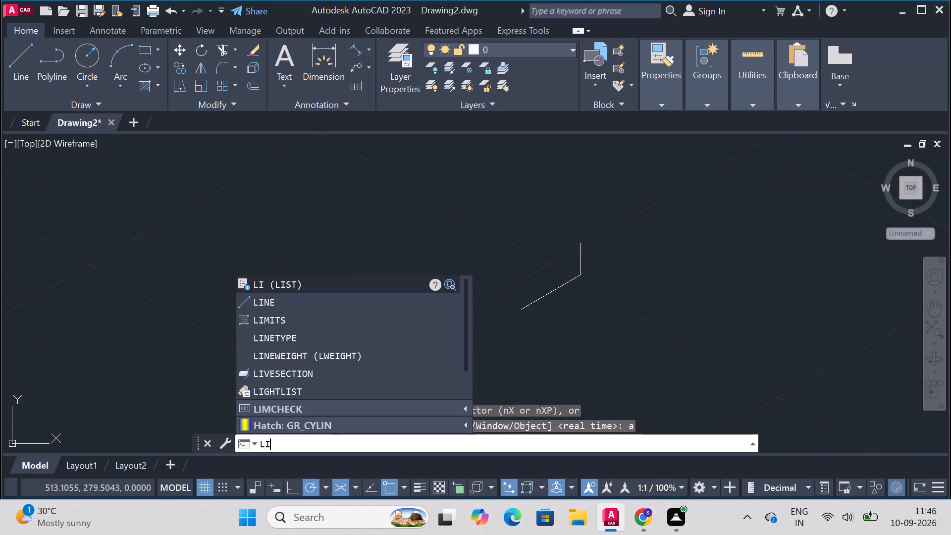
pyautogui.write('ne')
pyautogui.press('Return')
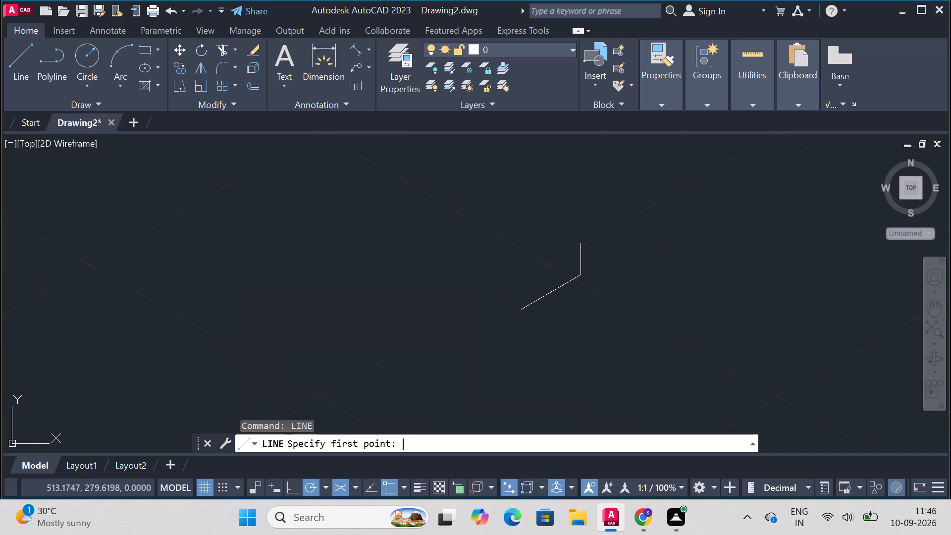
pyautogui.click(580, 246)
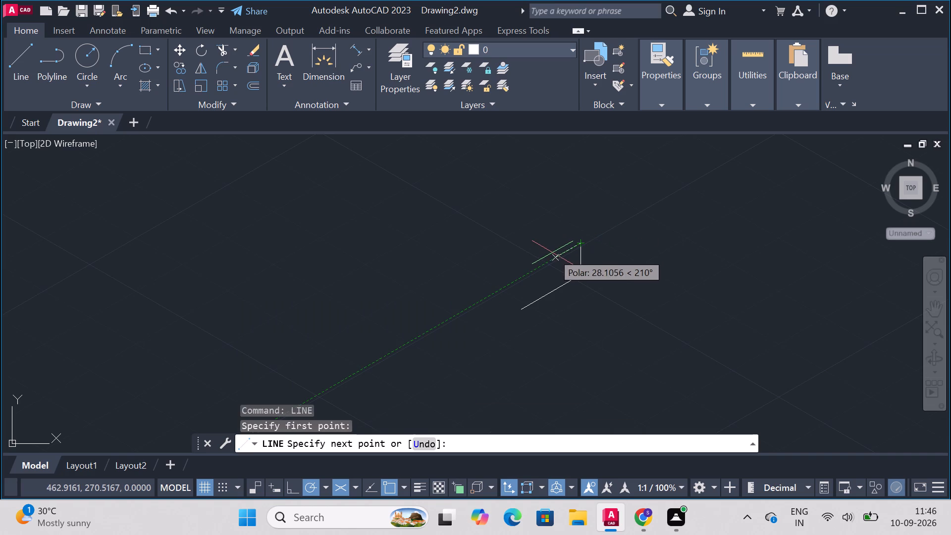
pyautogui.click(554, 252)
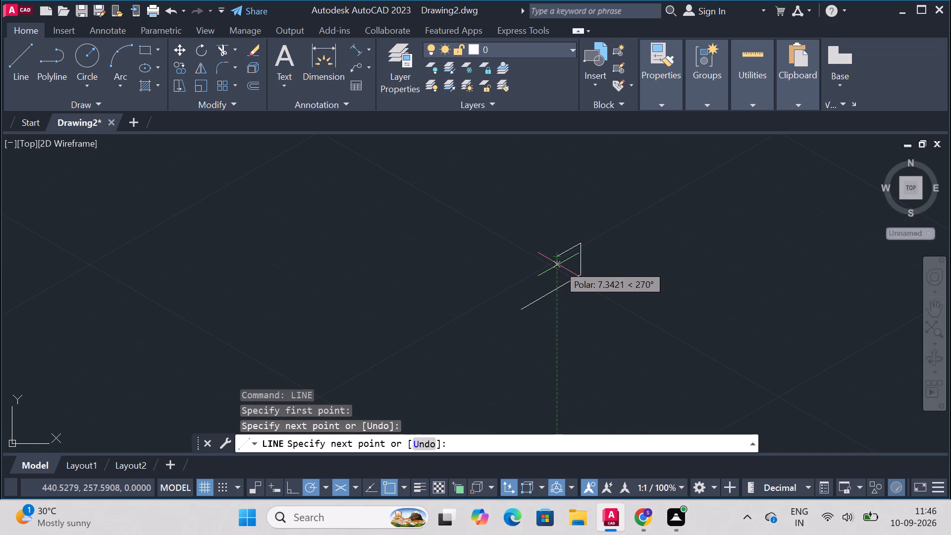
pyautogui.hotkey('ctrl', 'z')
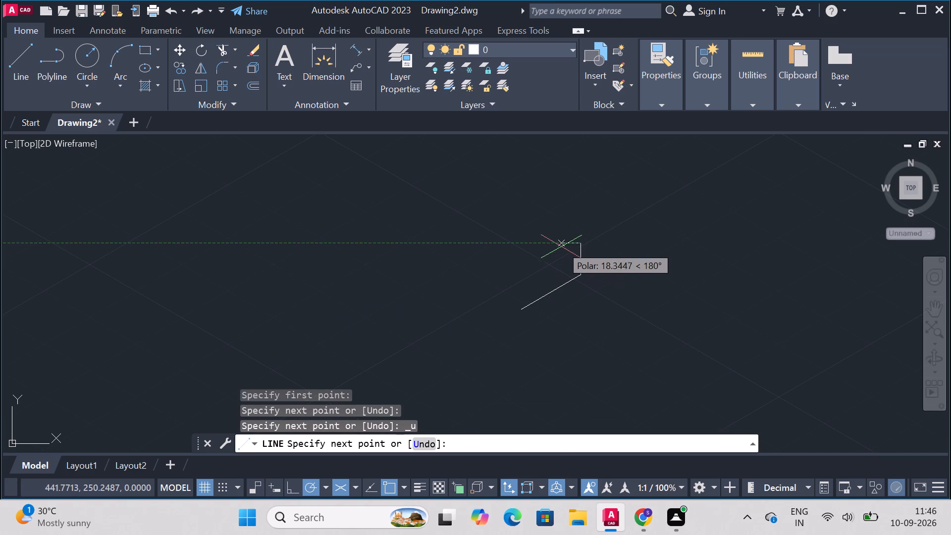
pyautogui.write('10')
pyautogui.press('Return')
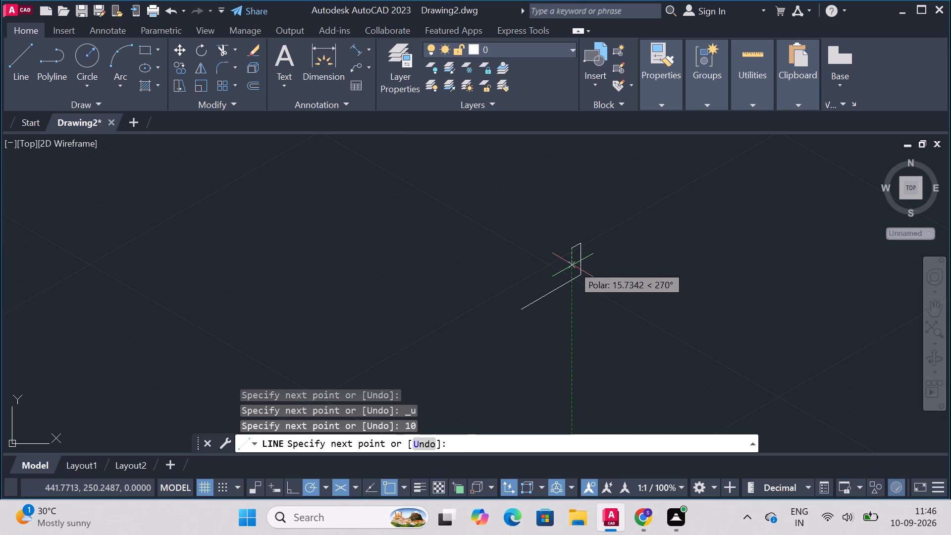
pyautogui.write('20')
pyautogui.press('Return')
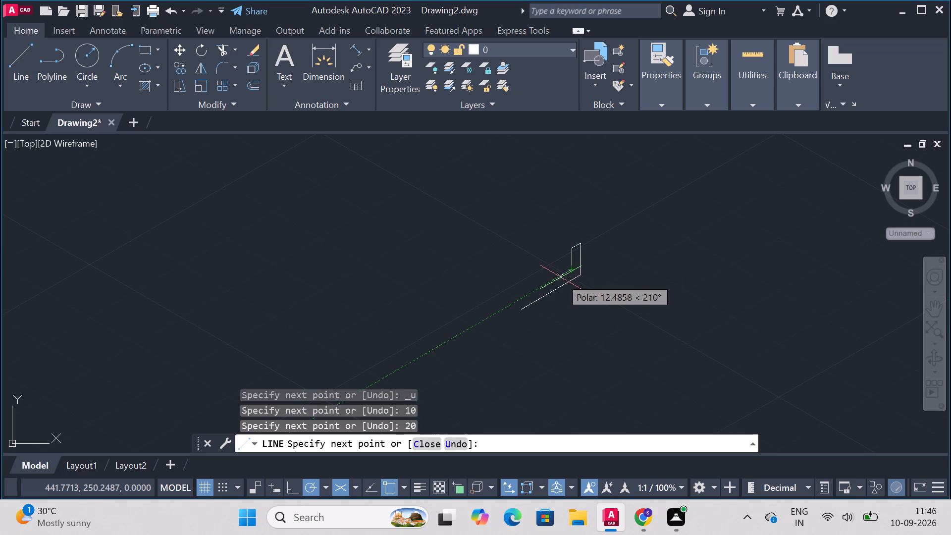
pyautogui.write('20')
pyautogui.press('Return')
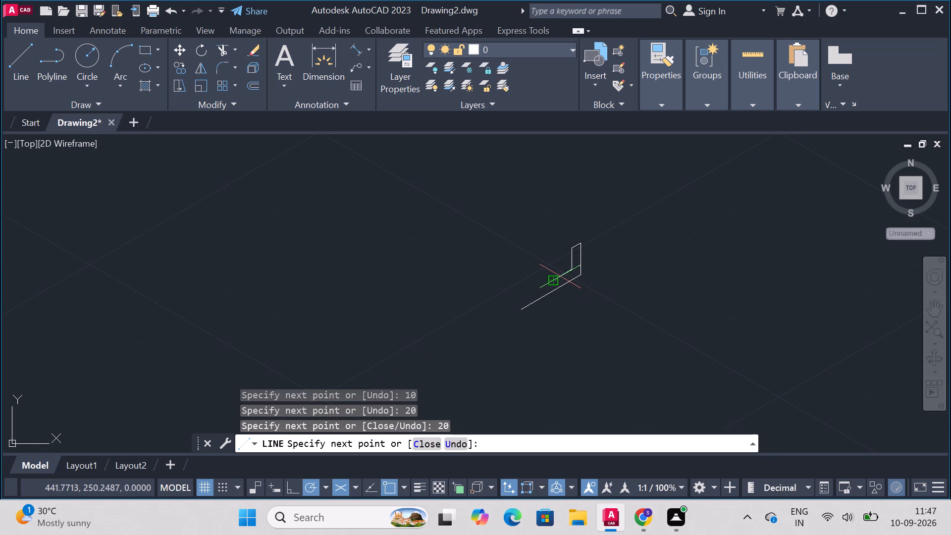
pyautogui.write('20')
pyautogui.press('Return')
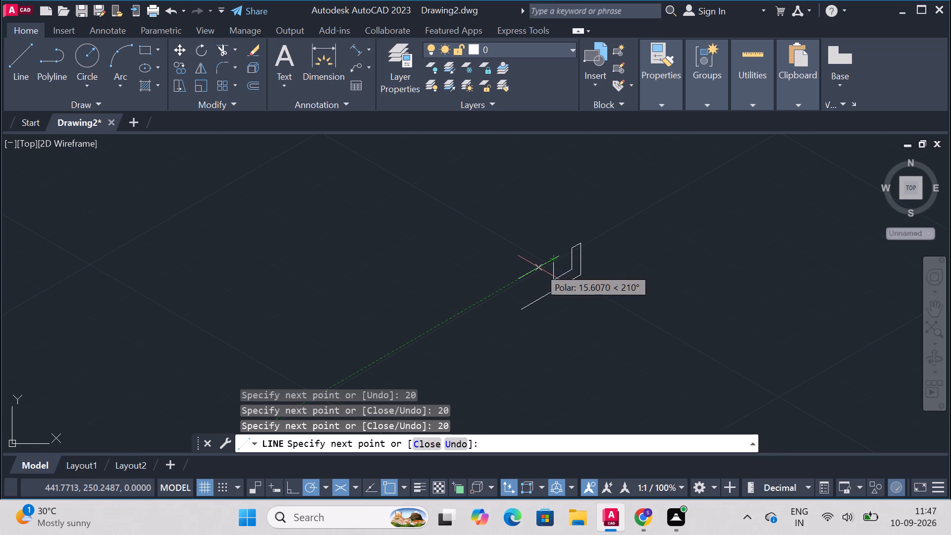
# Continue the profile 10 units at 210°, 20 down and 25 at 210°, closing it vertically onto the base line's start.
pyautogui.write('10')
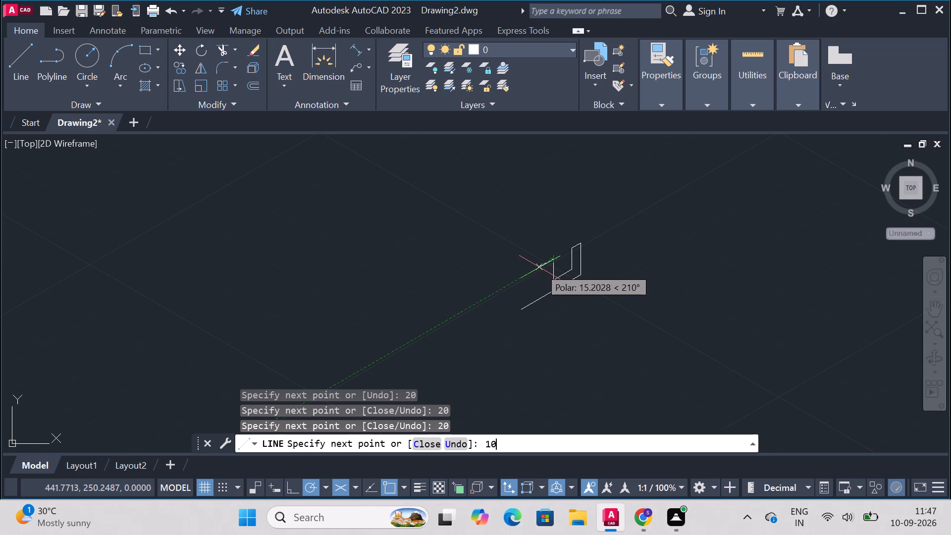
pyautogui.press('Return')
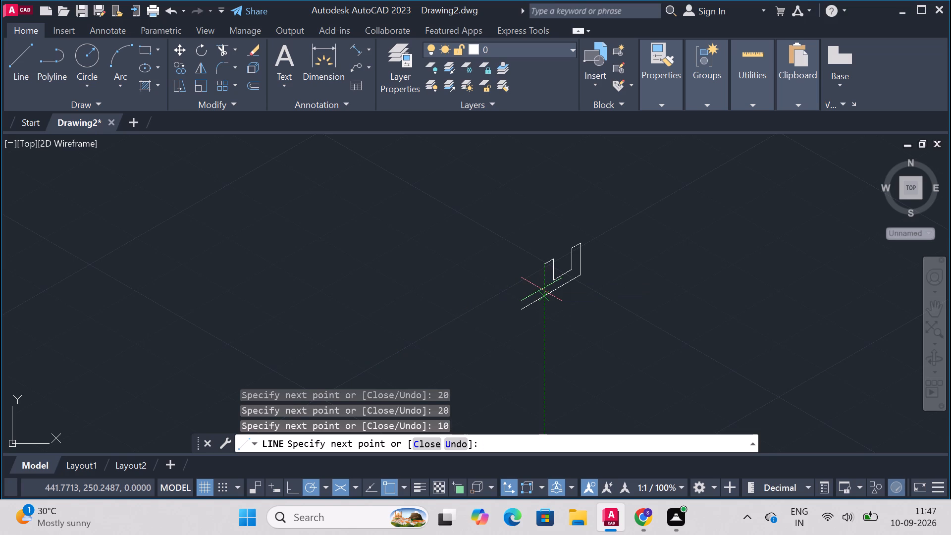
pyautogui.write('20')
pyautogui.press('Return')
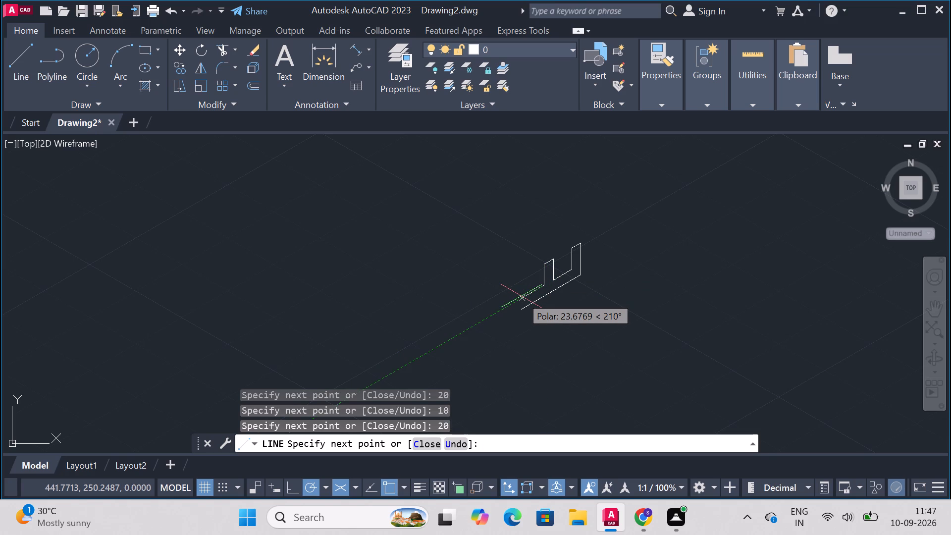
pyautogui.write('25')
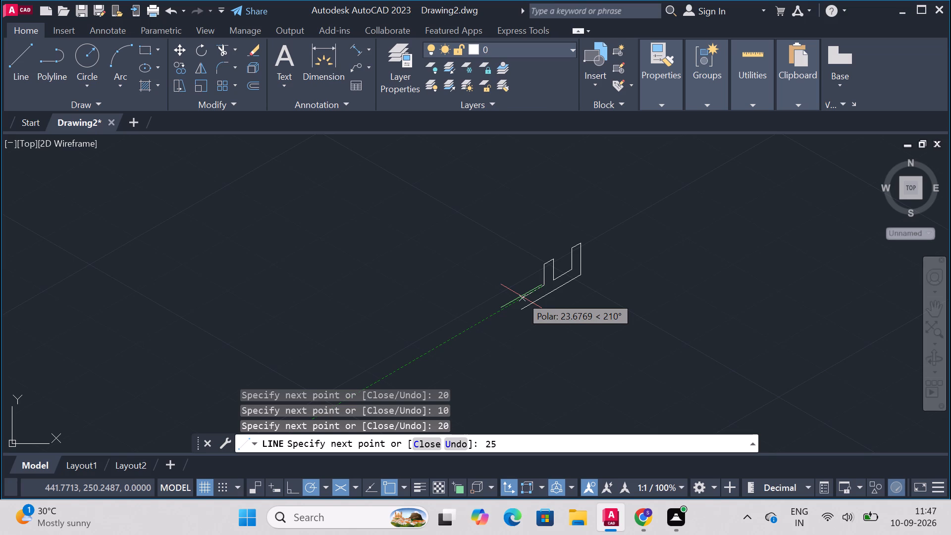
pyautogui.press('Return')
pyautogui.click(522, 306)
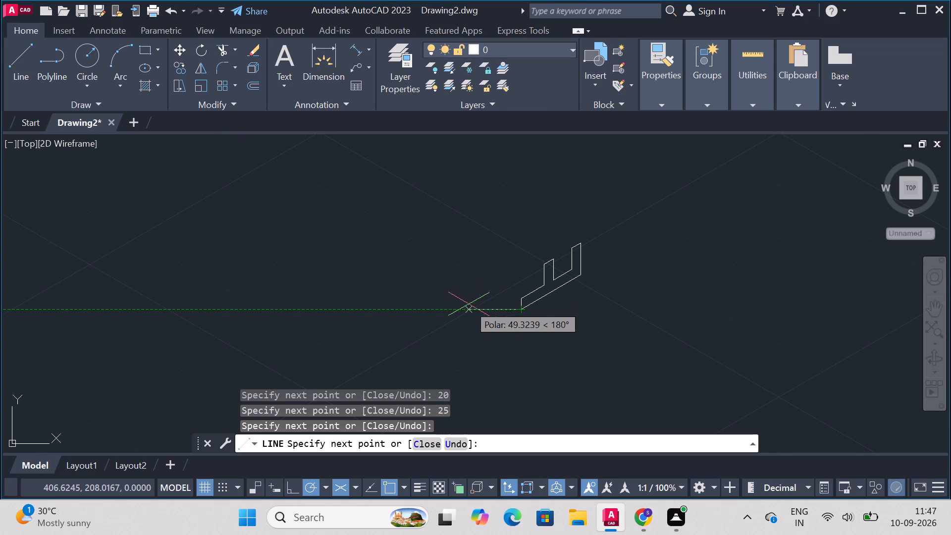
# Draw 60-unit edges at 150° from the lower and upper ends of the short front corner, and join their far ends vertically.
pyautogui.write('60')
pyautogui.press('Return')
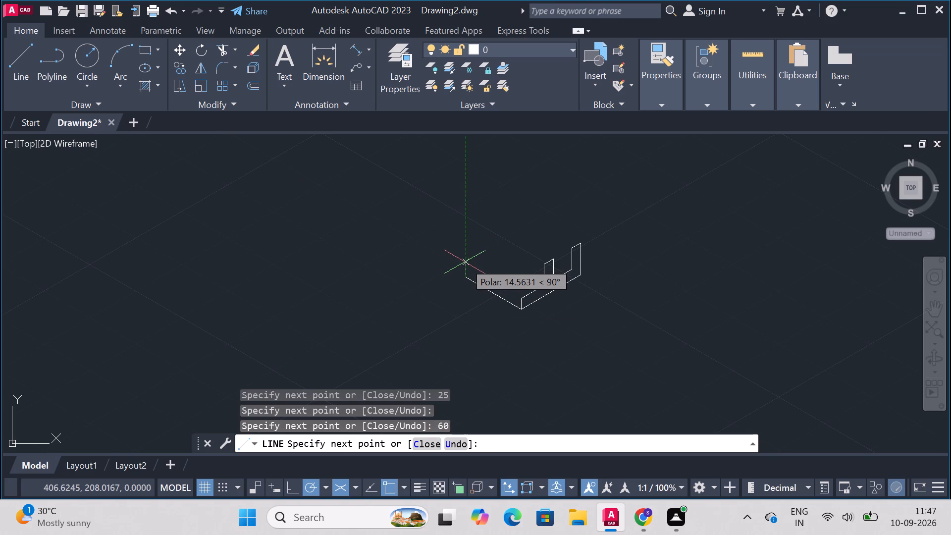
pyautogui.press('Escape')
pyautogui.write('line')
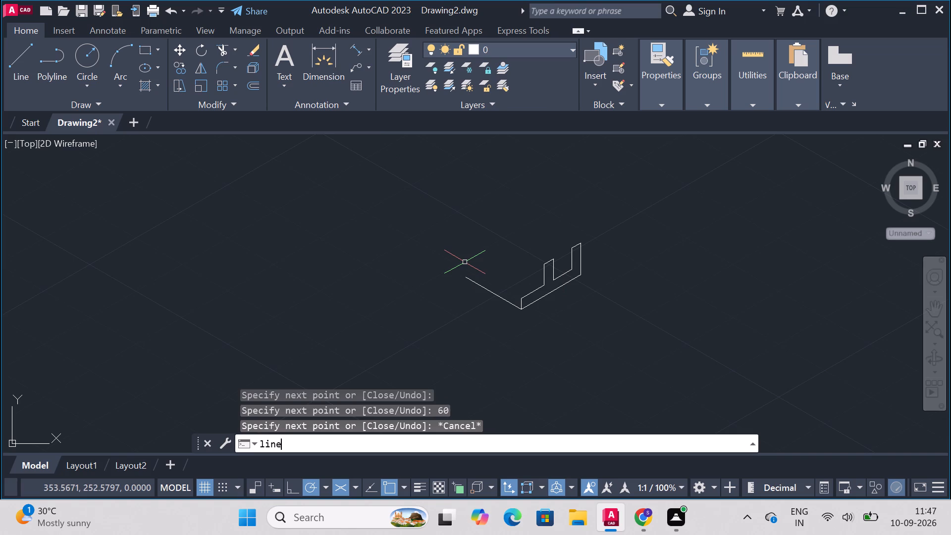
pyautogui.press('Return')
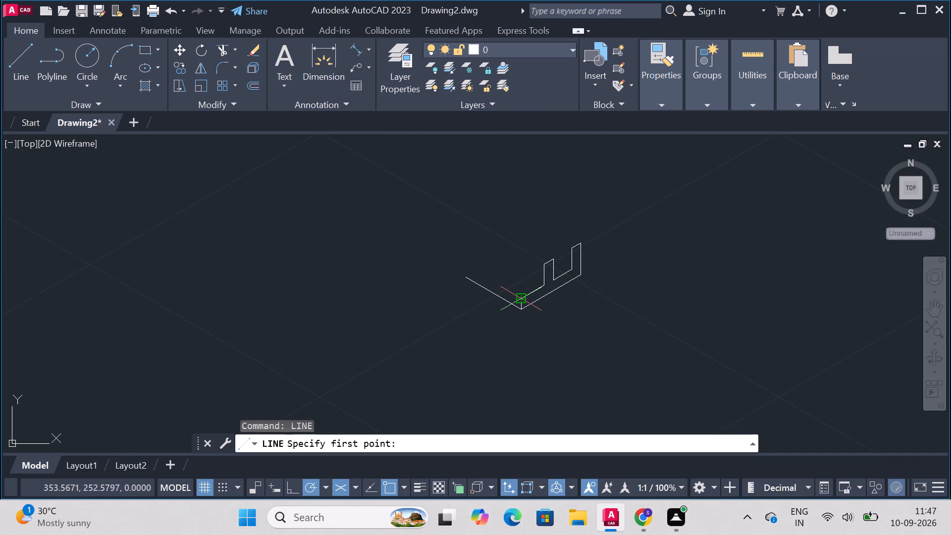
pyautogui.click(522, 301)
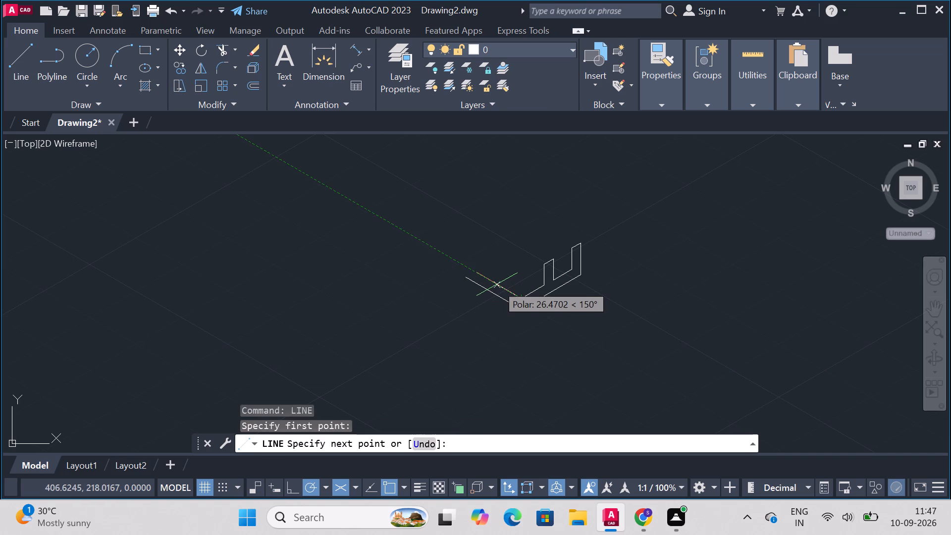
pyautogui.write('60')
pyautogui.press('Return')
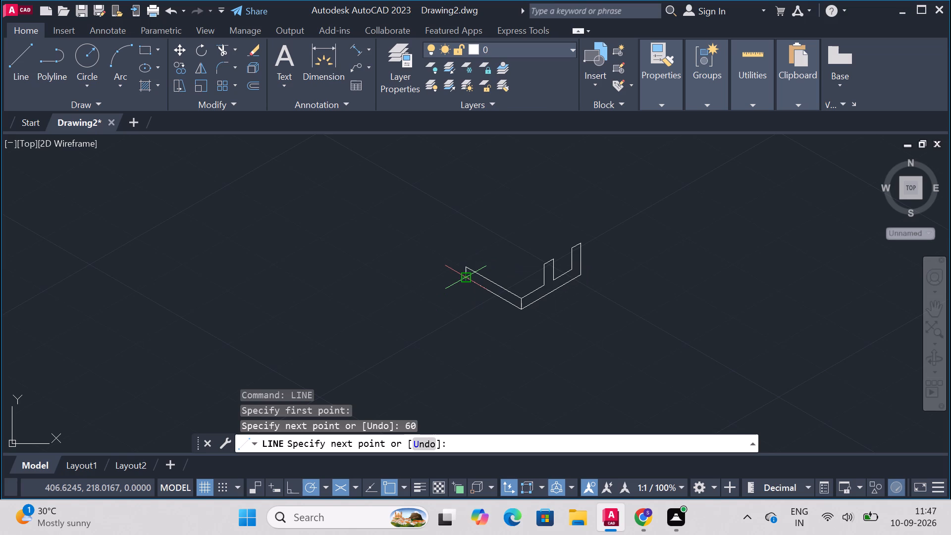
pyautogui.click(466, 279)
pyautogui.press('Escape')
# From the upper 60-unit edge's far end, draw lines 25 at 30°, 40 up, 30 at 330°, 20 down, ending at the notch profile's near top corner.
pyautogui.write('line')
pyautogui.press('Return')
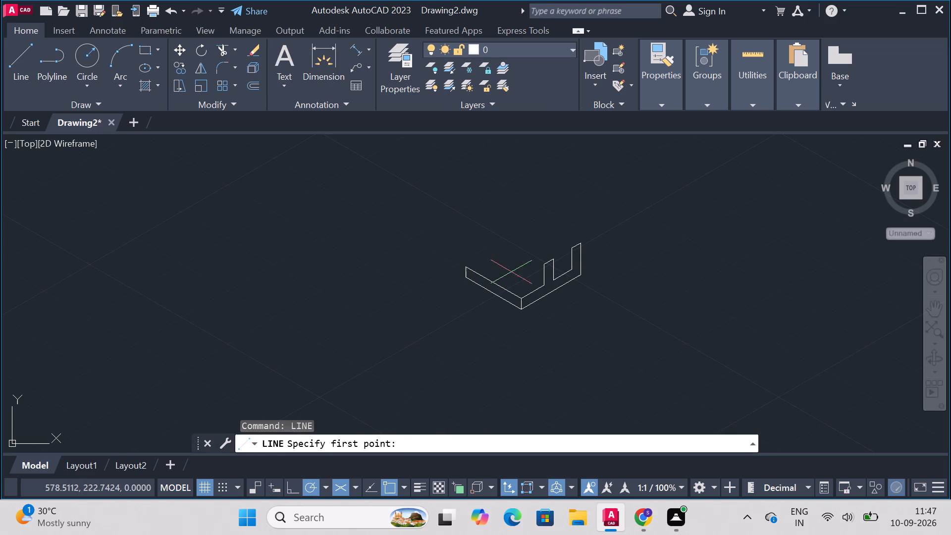
pyautogui.click(468, 265)
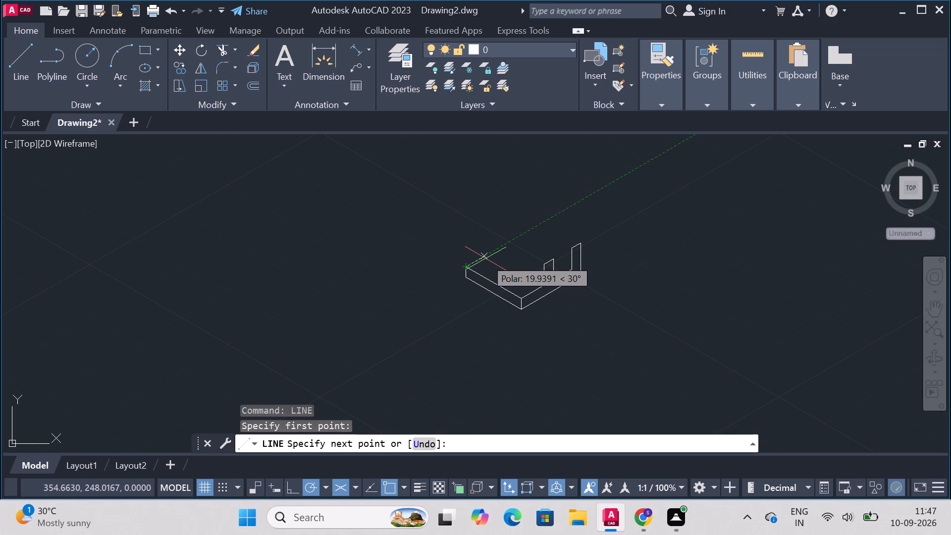
pyautogui.write('25')
pyautogui.press('Return')
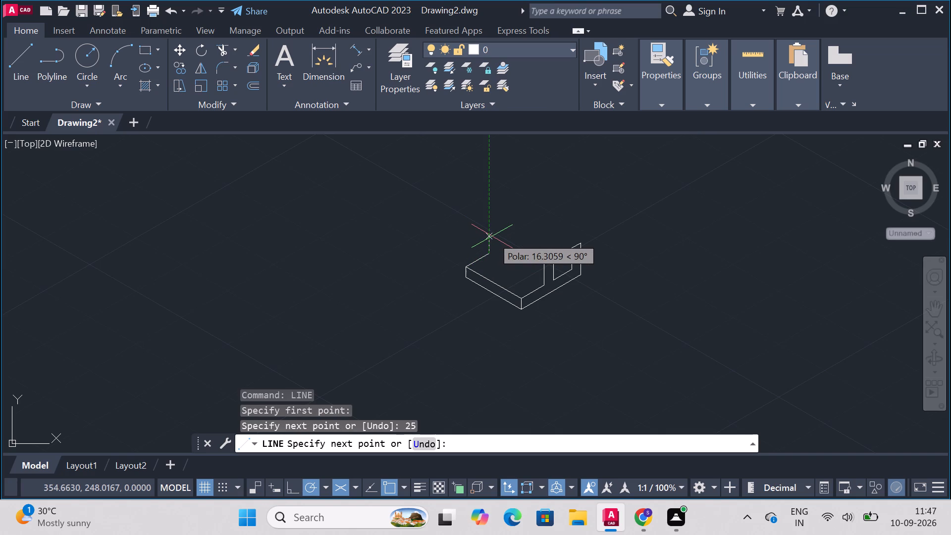
pyautogui.write('40')
pyautogui.press('Return')
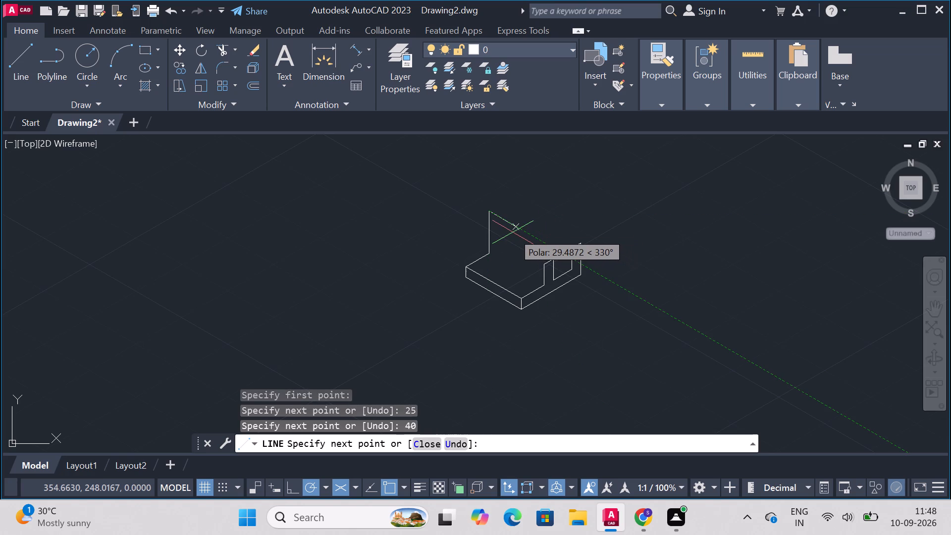
pyautogui.write('30')
pyautogui.press('Return')
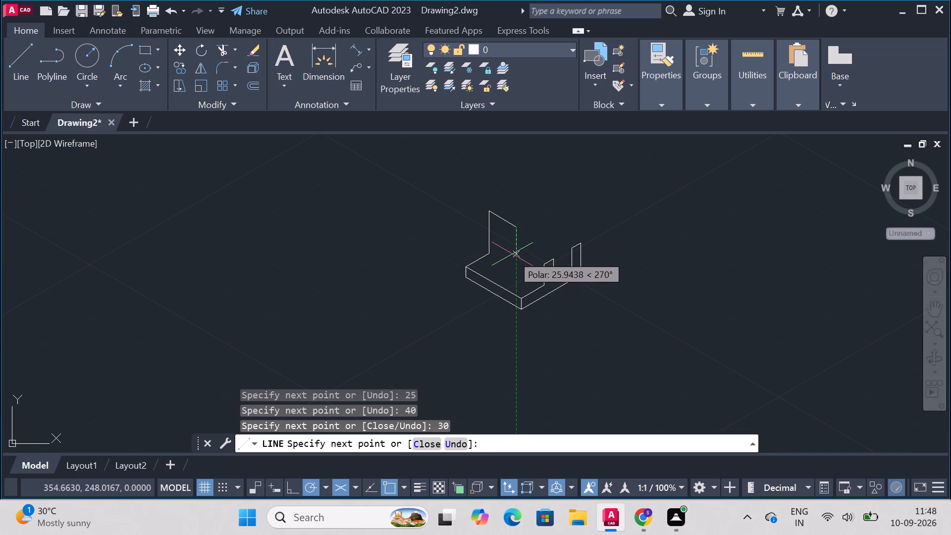
pyautogui.write('20')
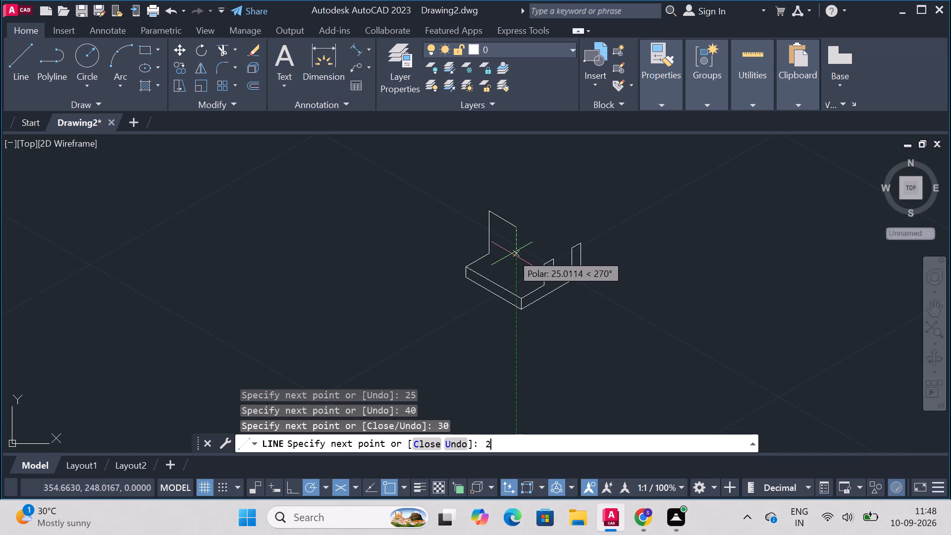
pyautogui.press('Return')
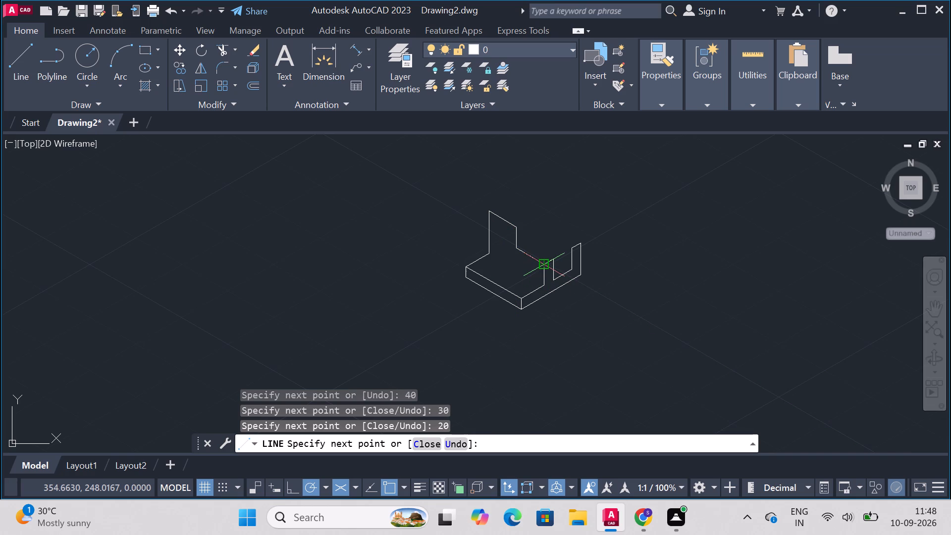
pyautogui.click(543, 263)
pyautogui.press('Escape')
# From the top of the 40-unit vertical, draw lines 40 at 30°, 30 at 330° and 20 down, ending at the profile's far top corner.
pyautogui.write('line')
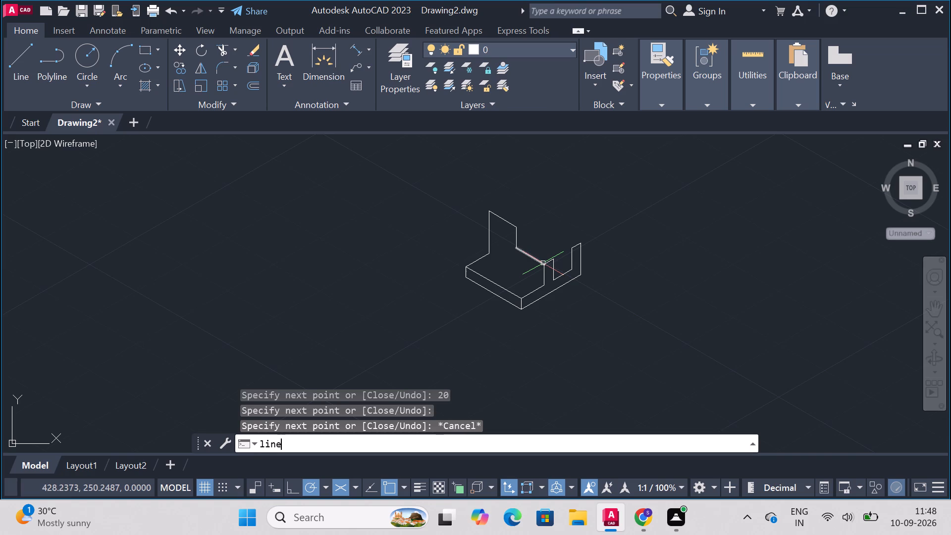
pyautogui.press('Return')
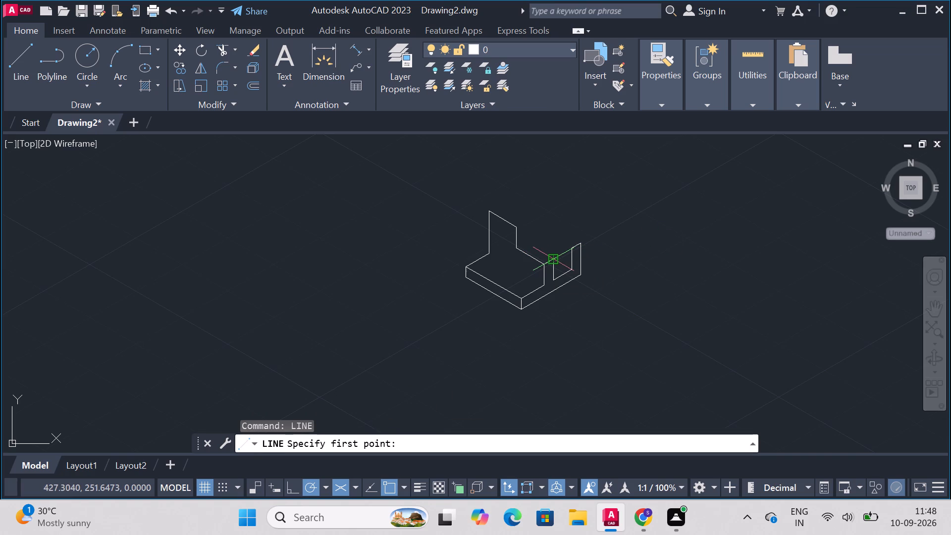
pyautogui.click(491, 212)
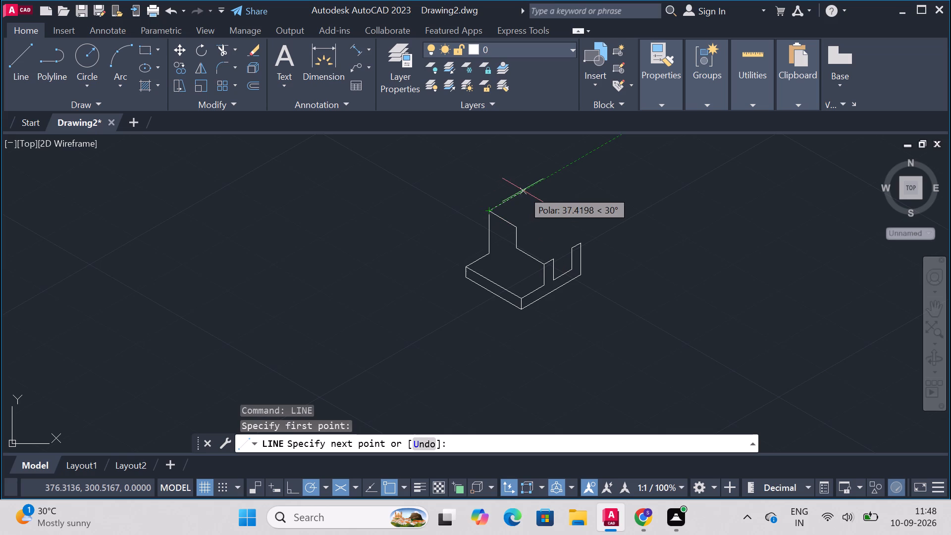
pyautogui.write('40')
pyautogui.press('Return')
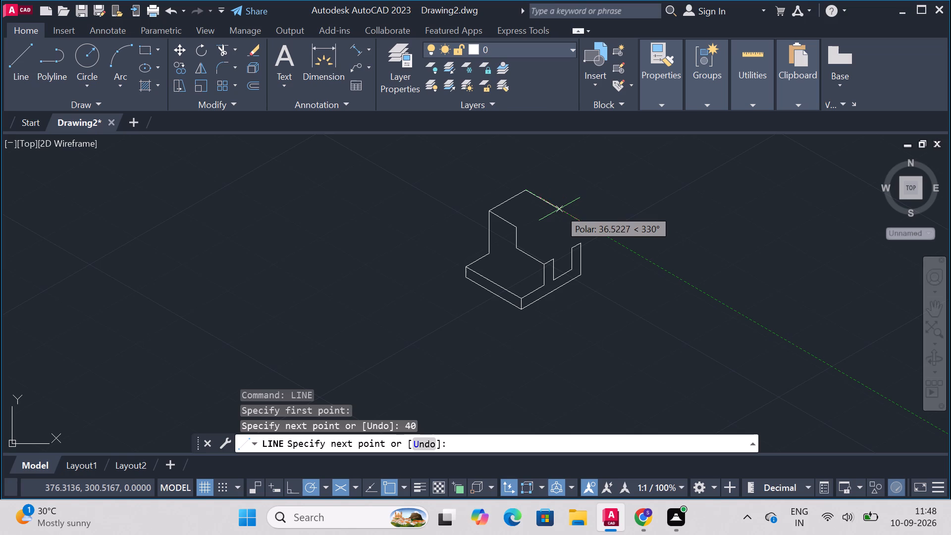
pyautogui.write('30')
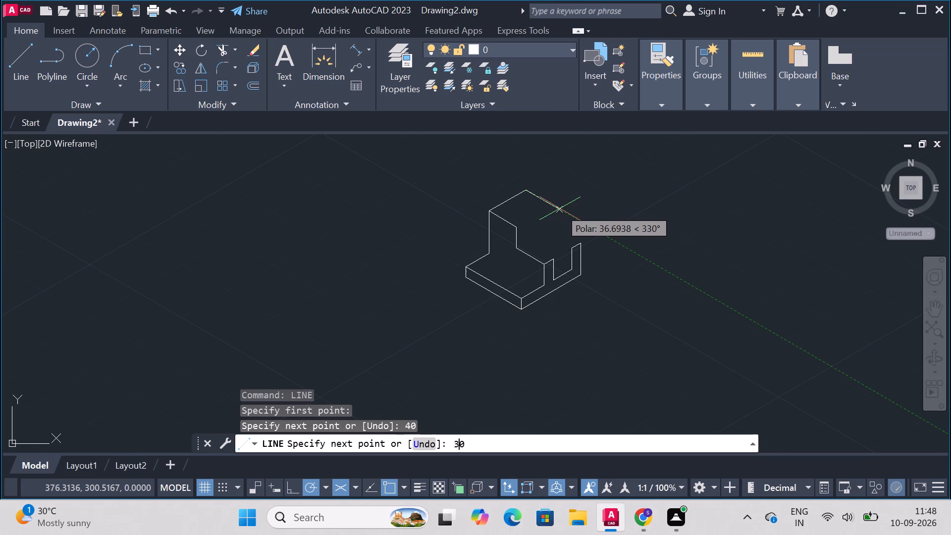
pyautogui.press('Return')
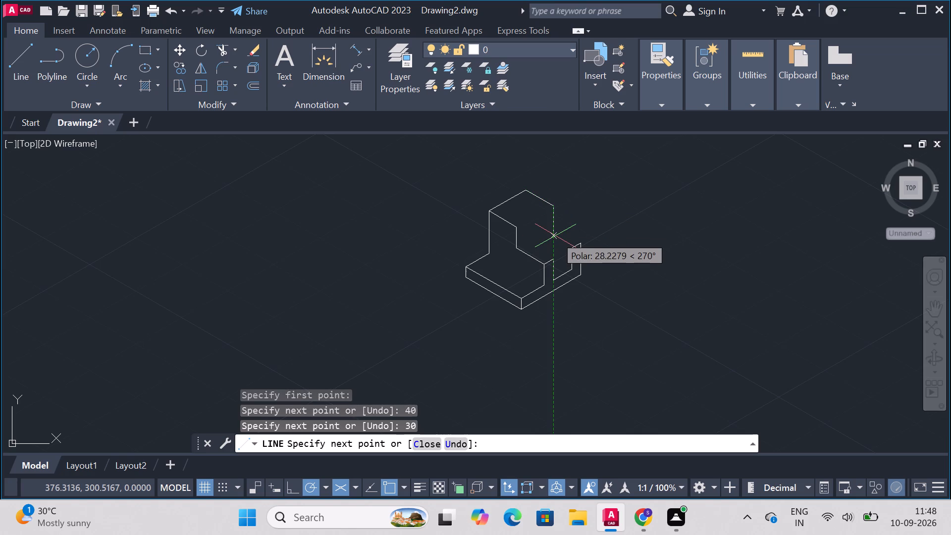
pyautogui.write('20')
pyautogui.press('Return')
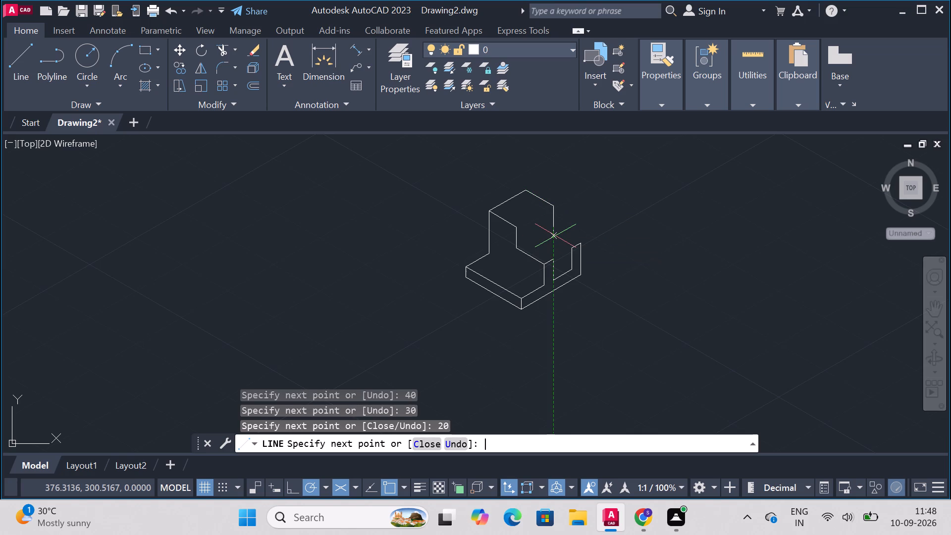
pyautogui.click(583, 242)
pyautogui.press('Escape')
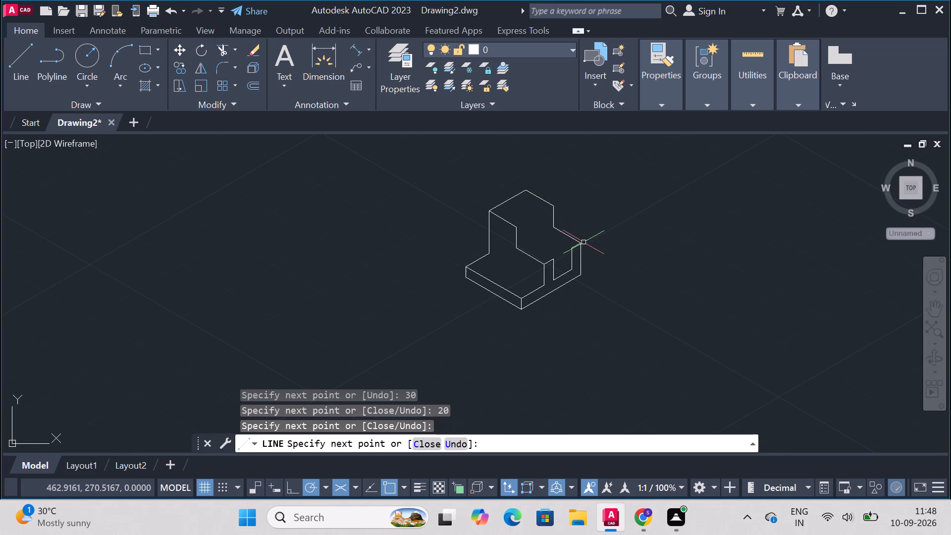
# From the top face's front corner, draw the slot 10 at 30°, 20 at 150°, 20 at 30°, 20 at 330°, sloping to the notch's far top corner.
pyautogui.write('line')
pyautogui.press('Return')
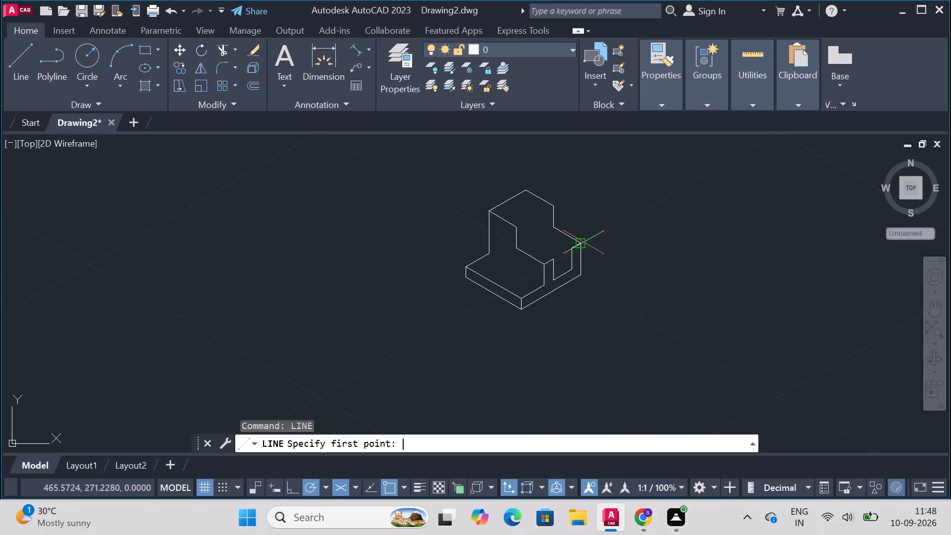
pyautogui.click(514, 228)
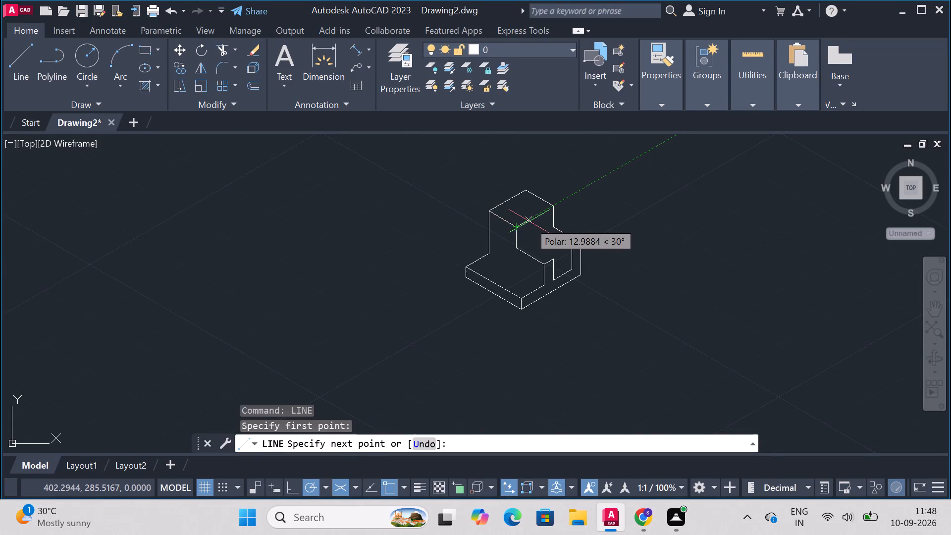
pyautogui.write('10')
pyautogui.press('Return')
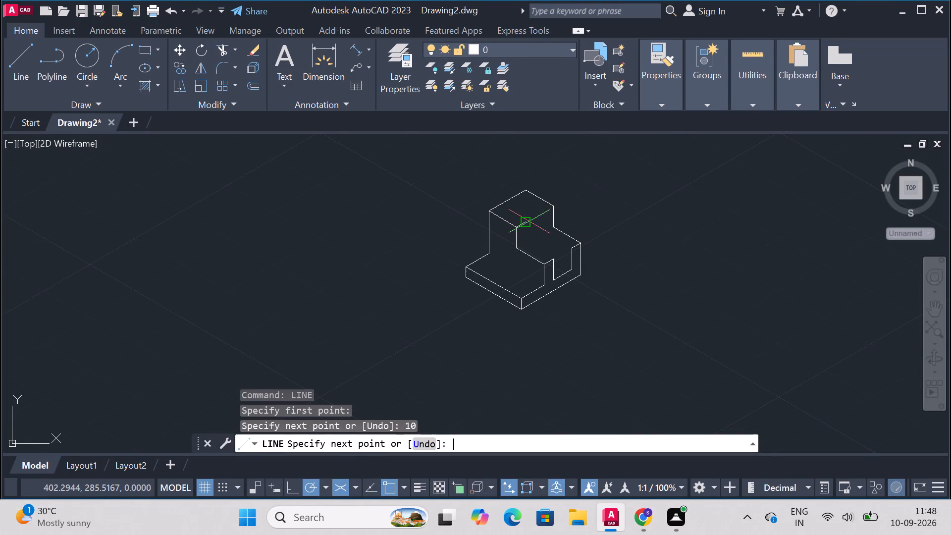
pyautogui.write('20')
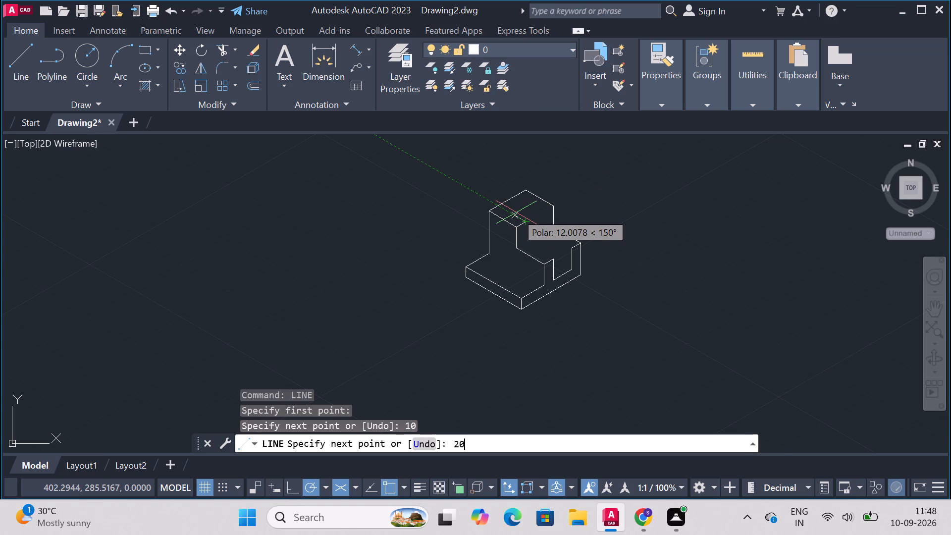
pyautogui.press('Return')
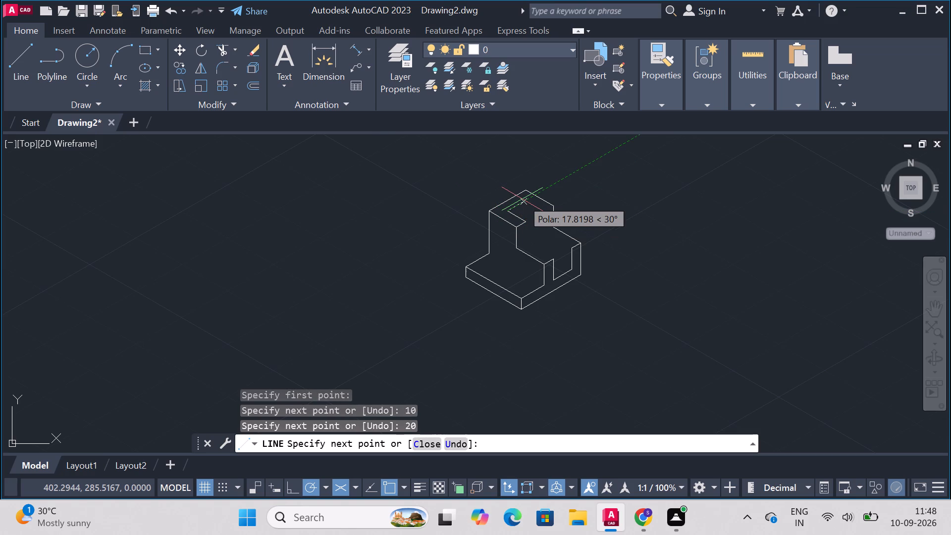
pyautogui.write('20')
pyautogui.press('Return')
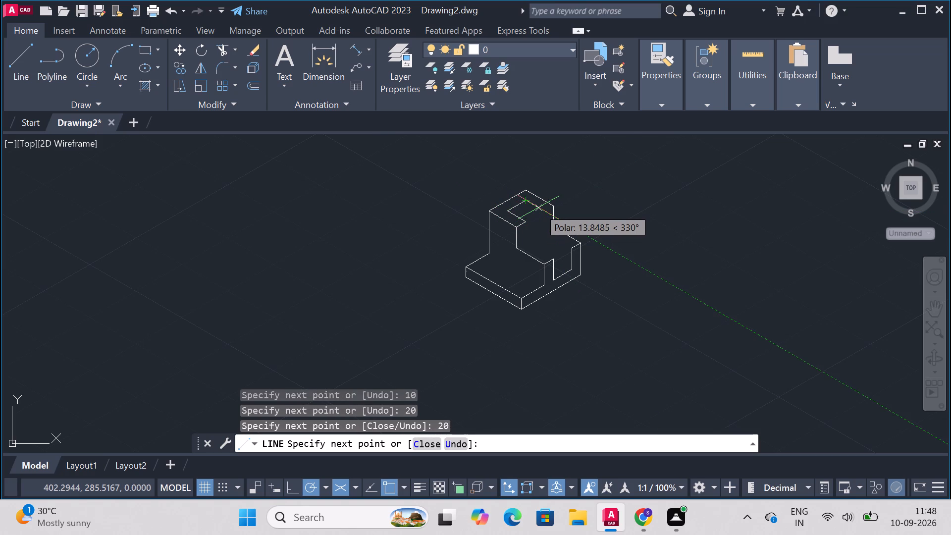
pyautogui.write('20')
pyautogui.press('Return')
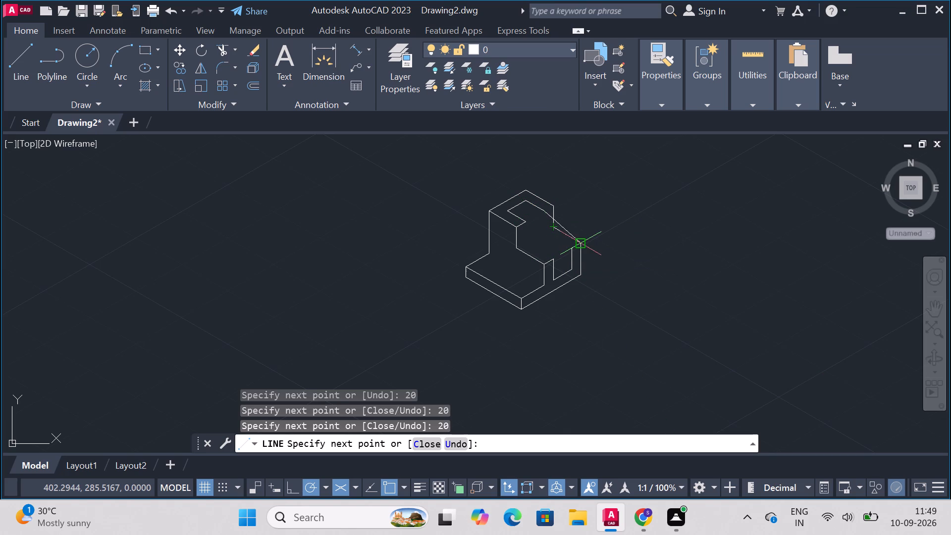
pyautogui.click(567, 251)
pyautogui.press('Escape')
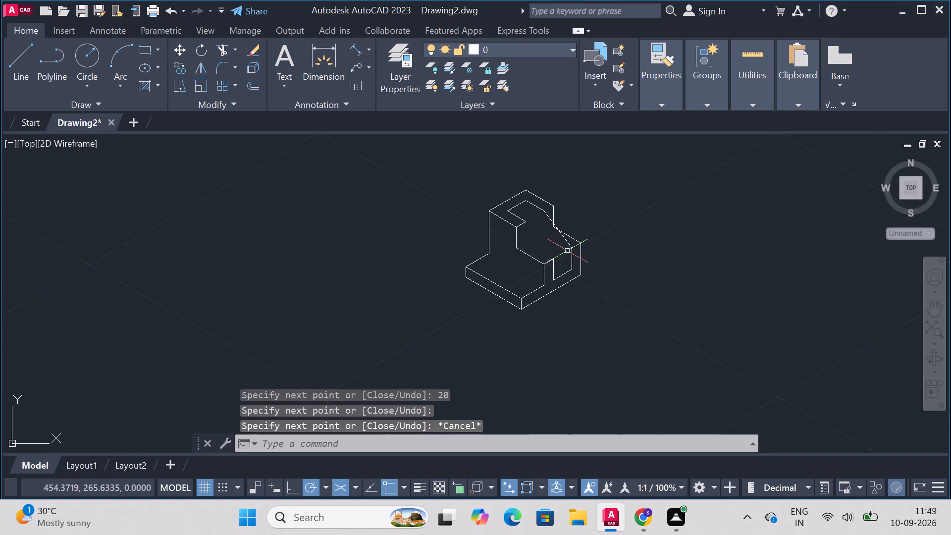
# Delete the far side's 20-unit vertical and the line joining its lower end to the profile's far top corner.
pyautogui.click(575, 237)
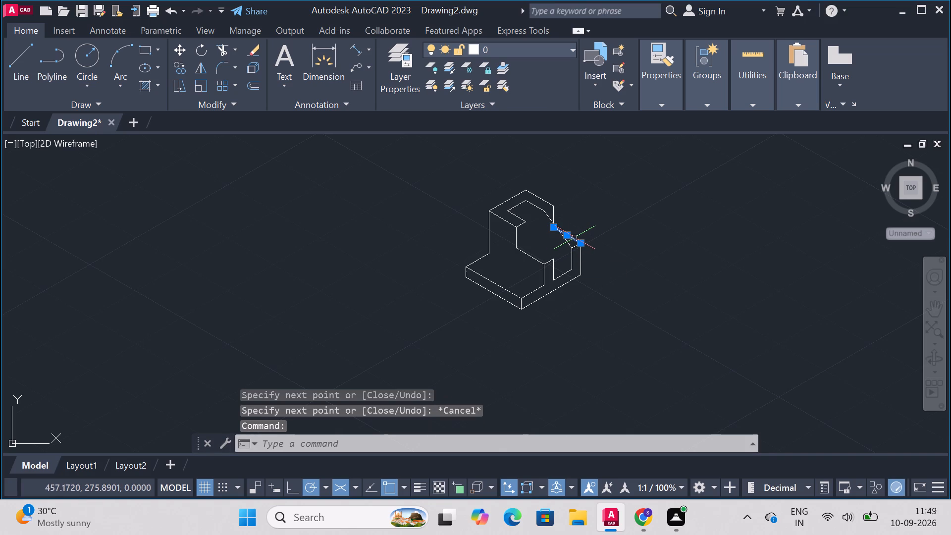
pyautogui.press('Delete')
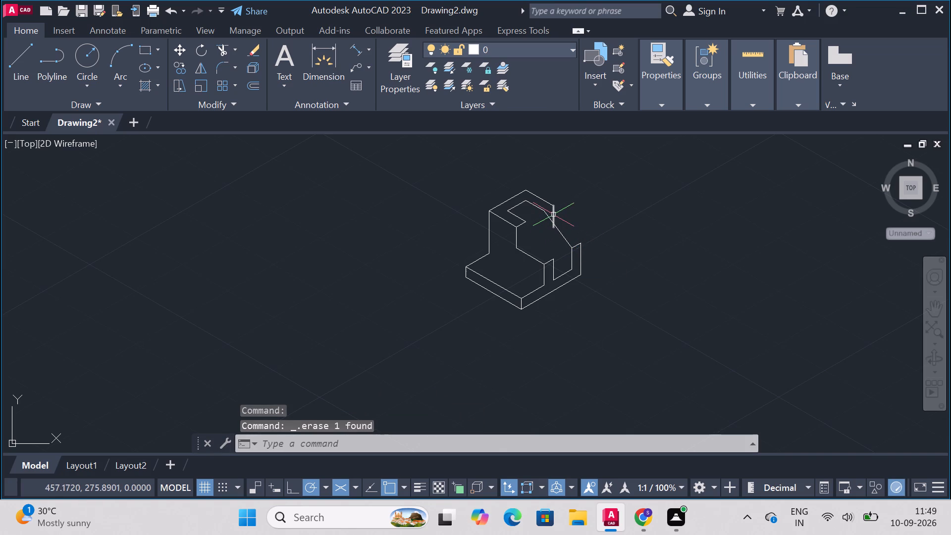
pyautogui.click(553, 214)
pyautogui.press('Delete')
pyautogui.click(553, 214)
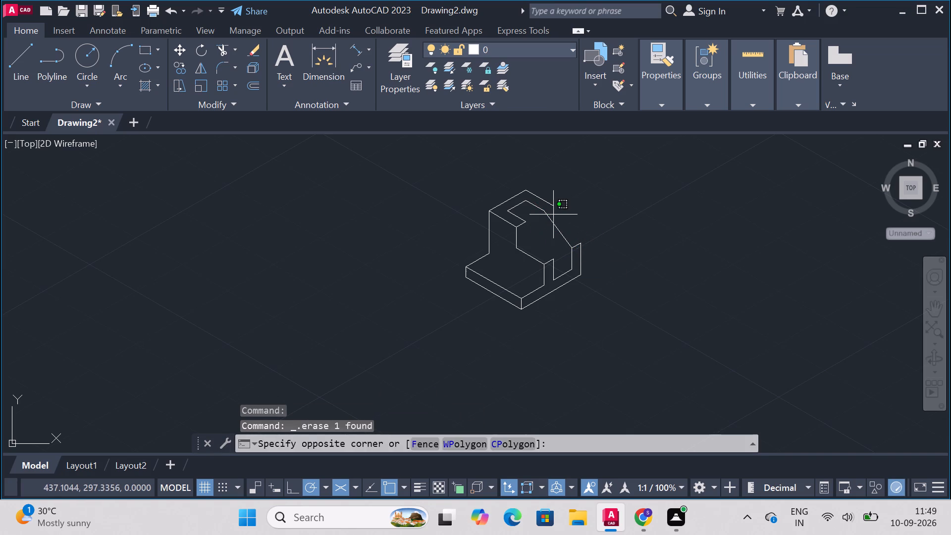
# Draw a single sloping line from the top face's far 330° edge end to the profile's far top corner.
pyautogui.write('line')
pyautogui.press('Return')
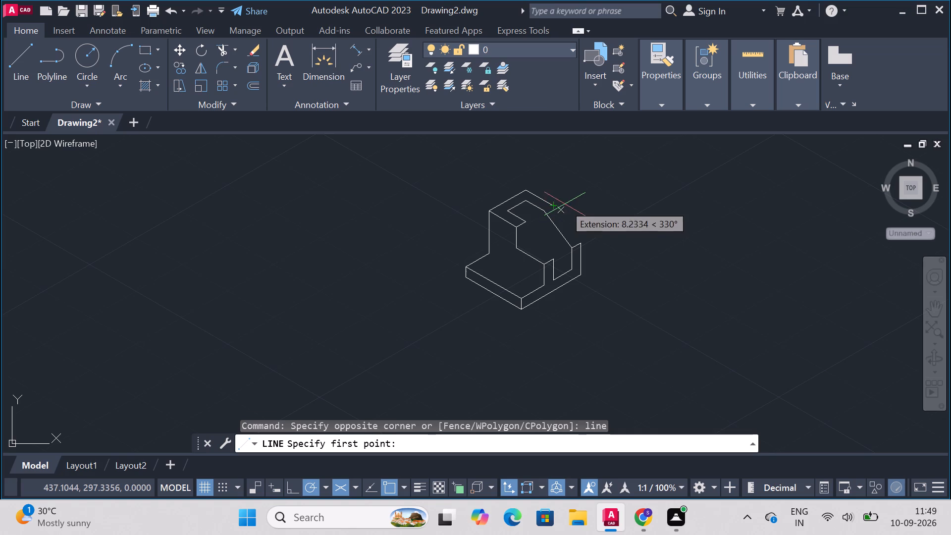
pyautogui.click(554, 207)
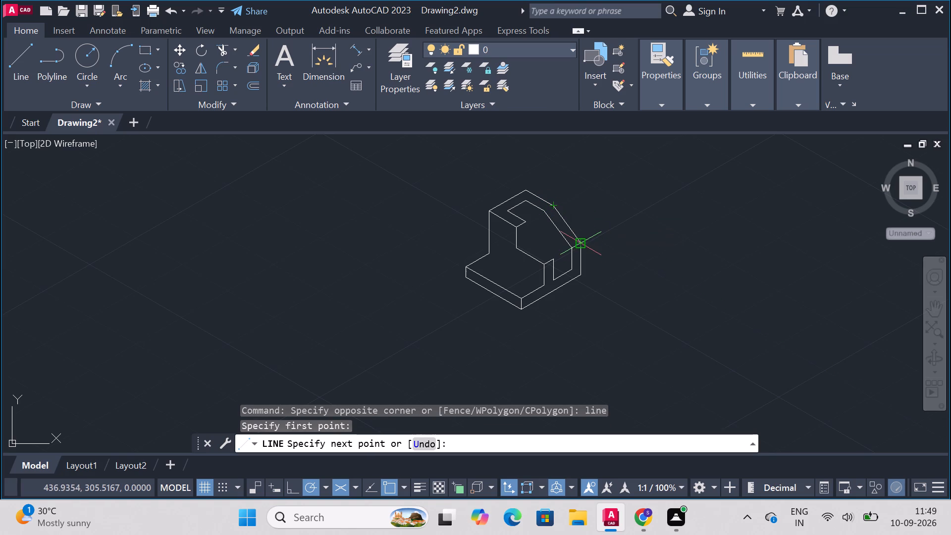
pyautogui.click(582, 245)
pyautogui.press('Escape')
# From the slot's near corner on the top face, draw a line 20 down, continuing at 330° to the notch's near top corner.
pyautogui.write('li')
pyautogui.write('ne')
pyautogui.press('Return')
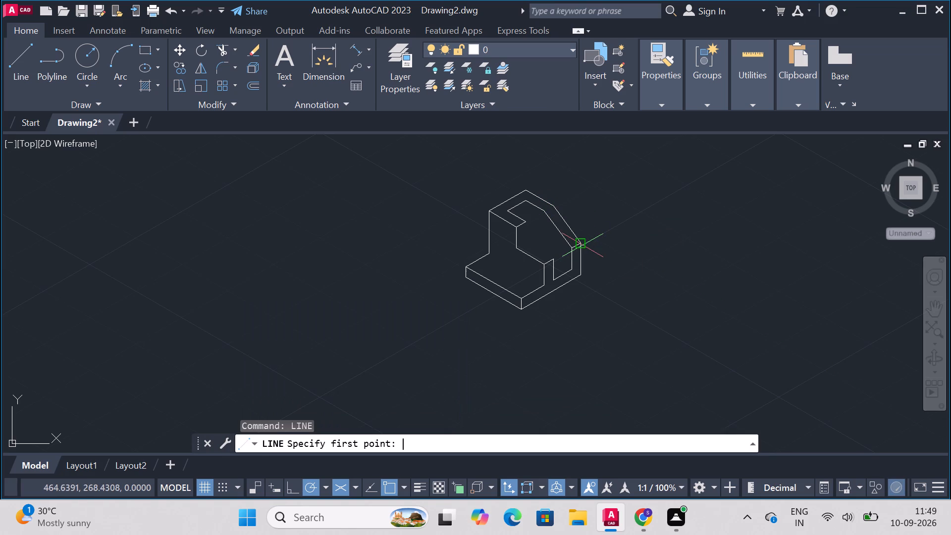
pyautogui.click(525, 224)
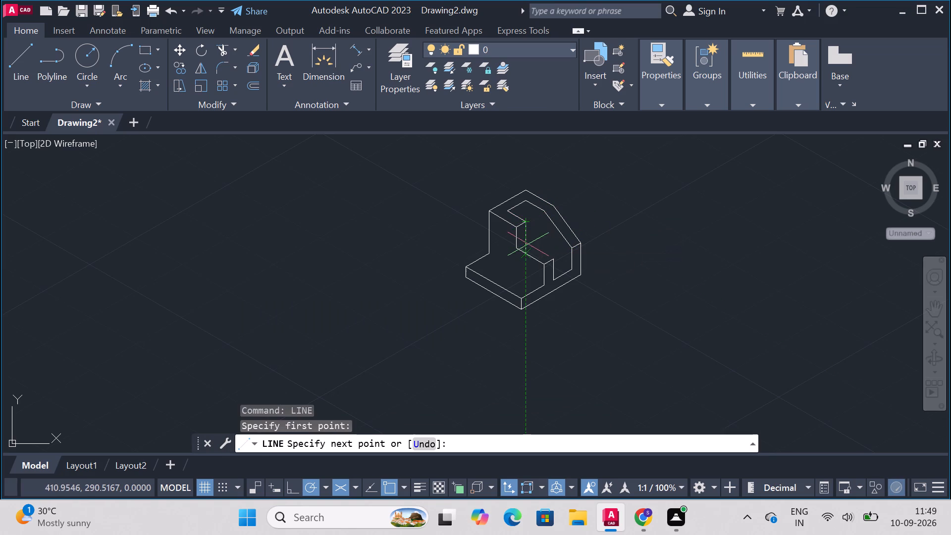
pyautogui.write('20')
pyautogui.press('Return')
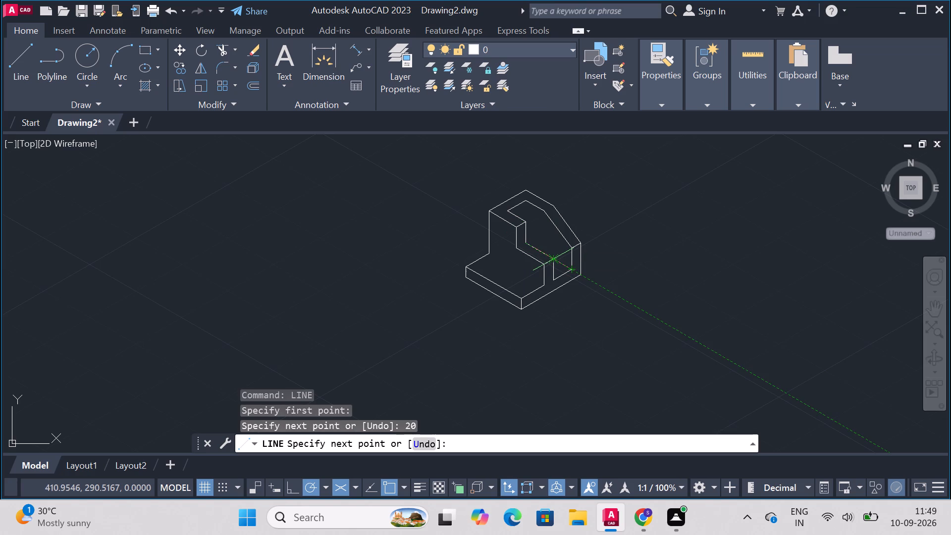
pyautogui.click(549, 258)
pyautogui.press('Escape')
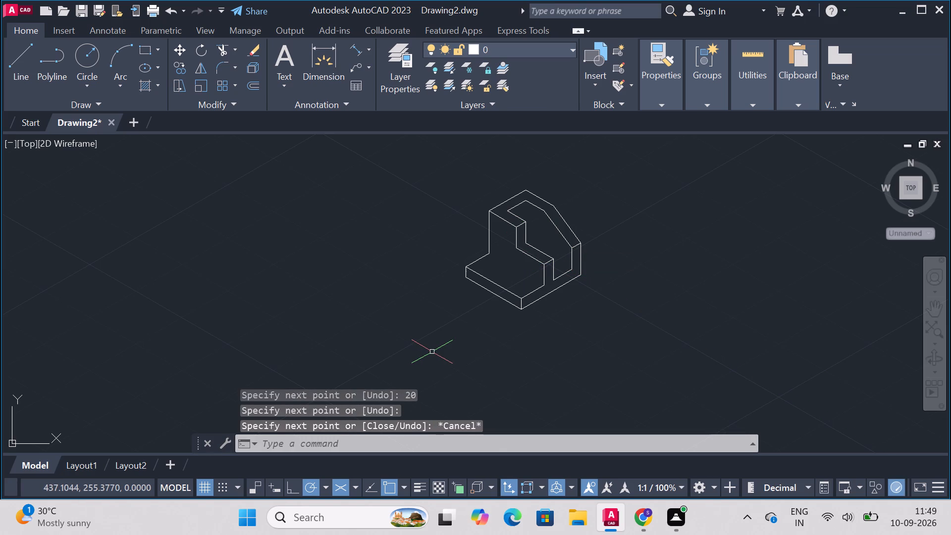
# Draw the line where base and upright meet, from the foot of the tall vertical edge to the foot of the notch's near vertical.
pyautogui.press('z')
pyautogui.press('Return')
pyautogui.press('a')
pyautogui.press('Return')
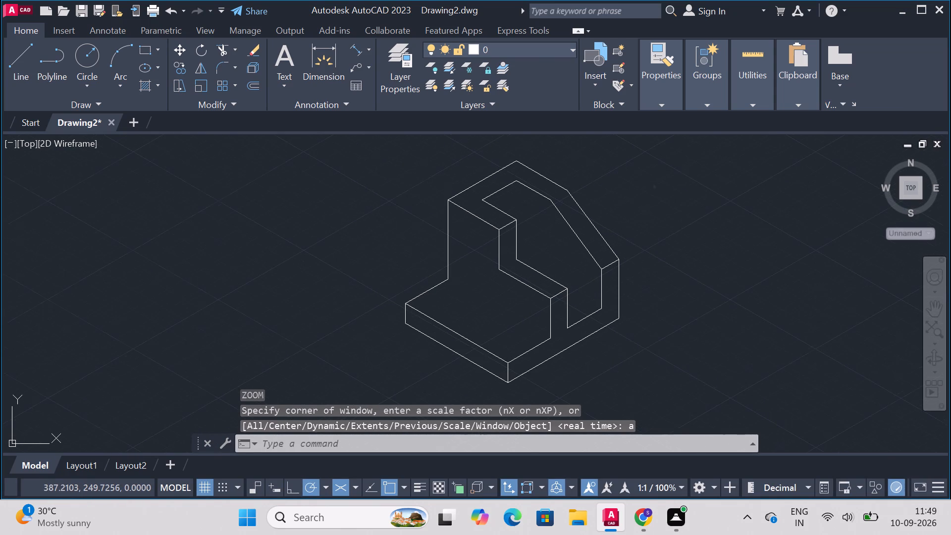
pyautogui.write('line')
pyautogui.press('Return')
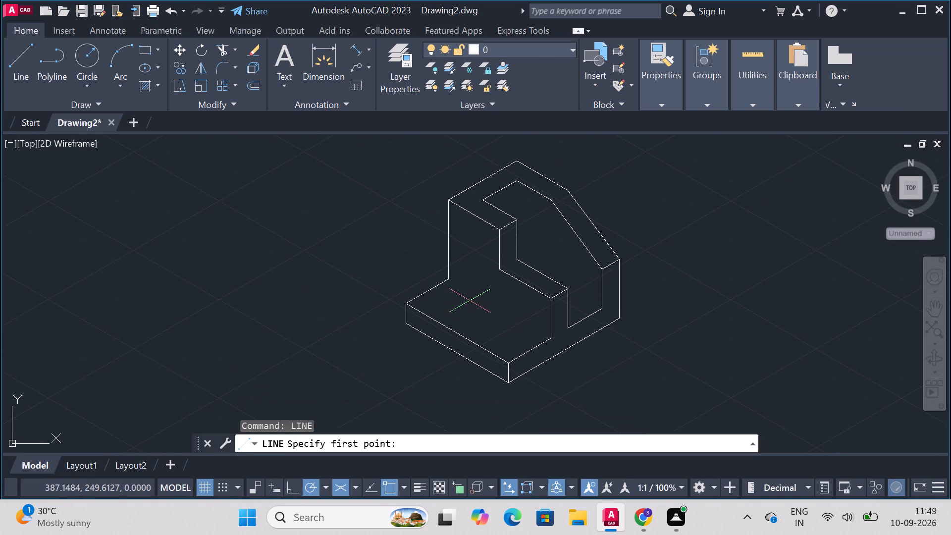
pyautogui.click(448, 278)
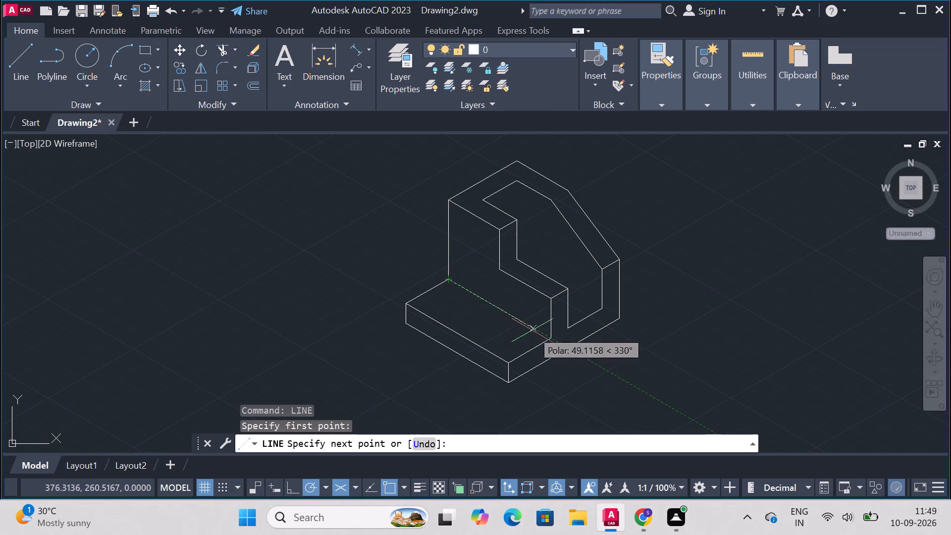
pyautogui.click(552, 335)
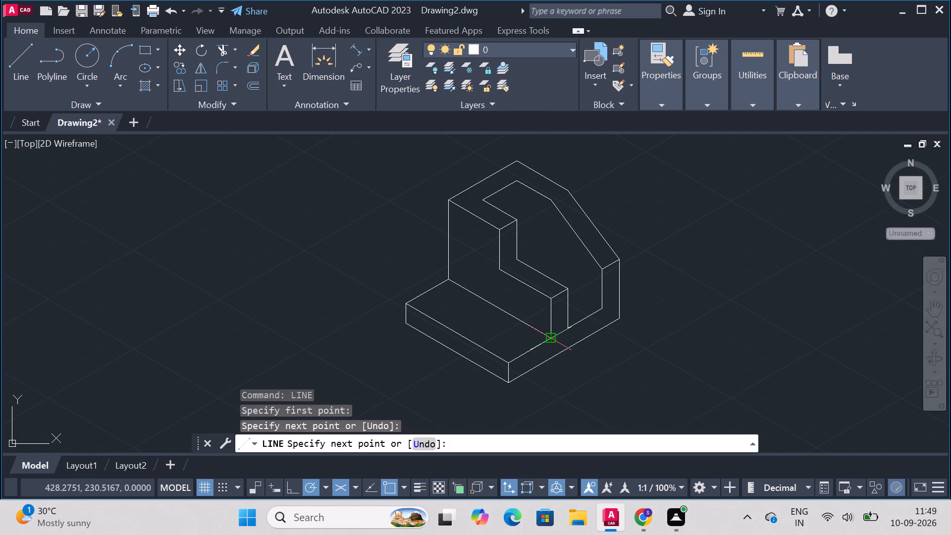
pyautogui.press('Escape')
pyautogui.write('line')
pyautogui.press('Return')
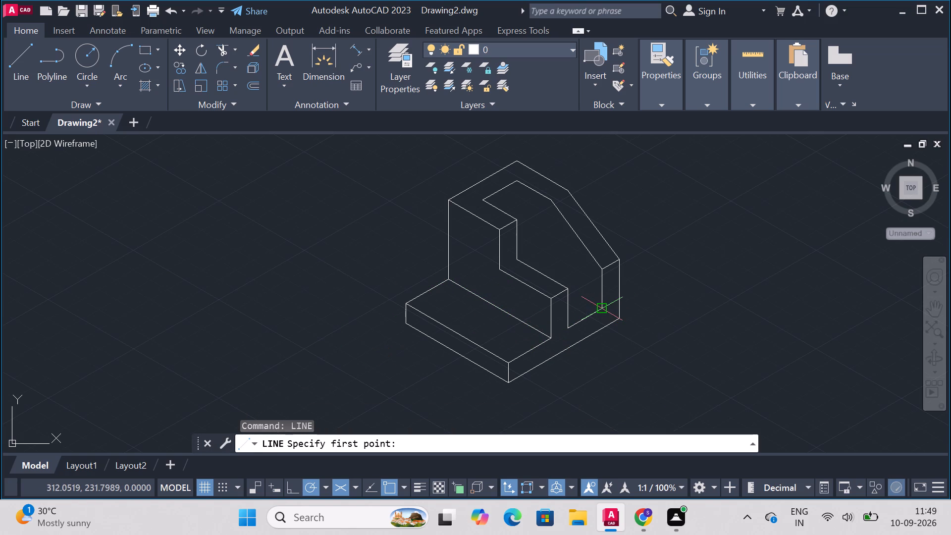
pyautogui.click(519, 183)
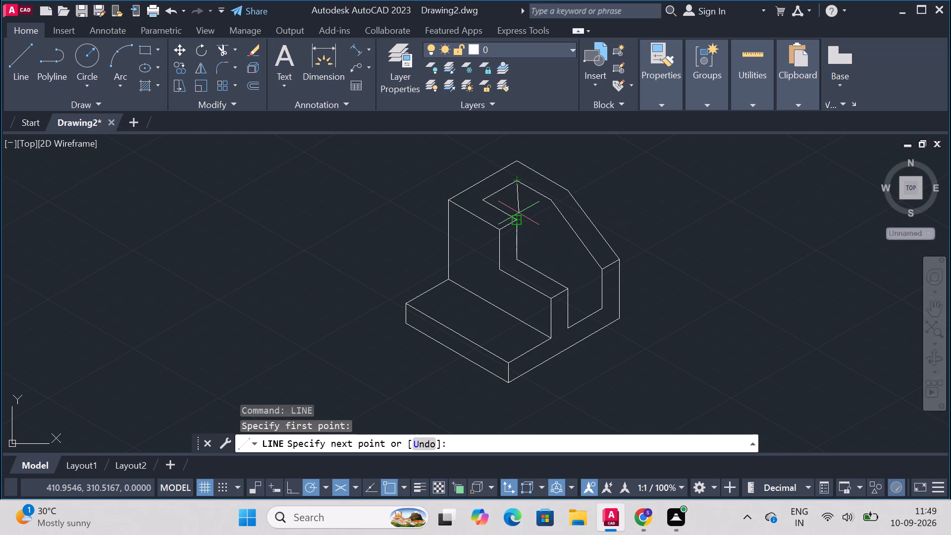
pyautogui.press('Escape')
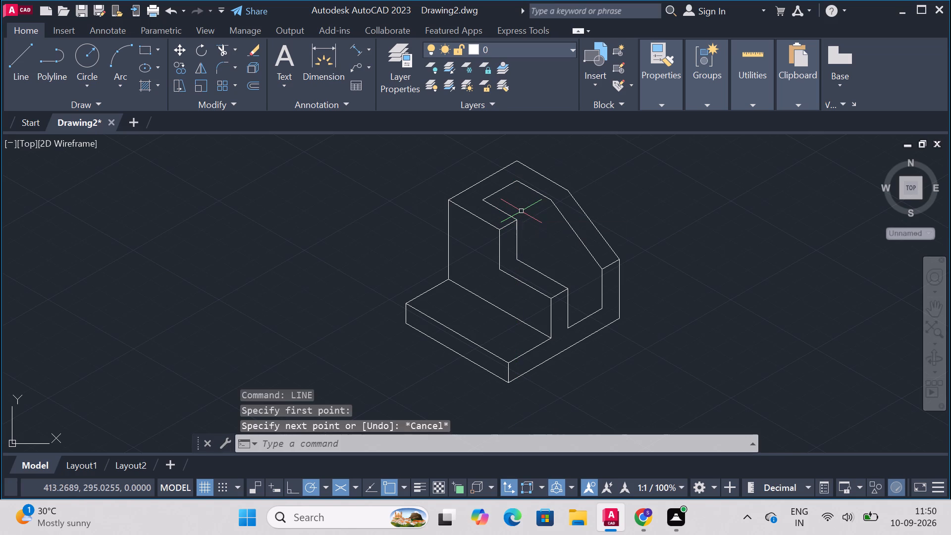
# Draw a line 60 long at 150° from the notch's lower far corner.
pyautogui.write('line')
pyautogui.press('Return')
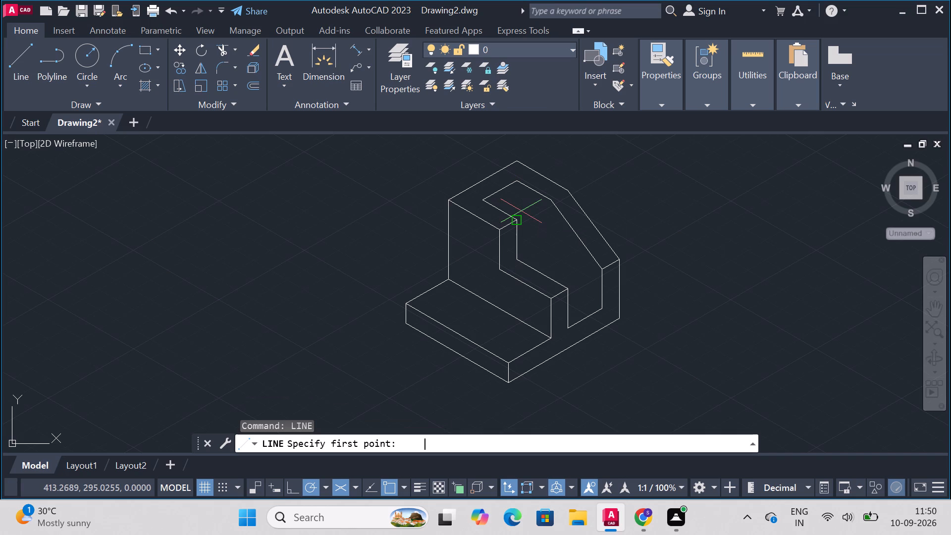
pyautogui.click(601, 307)
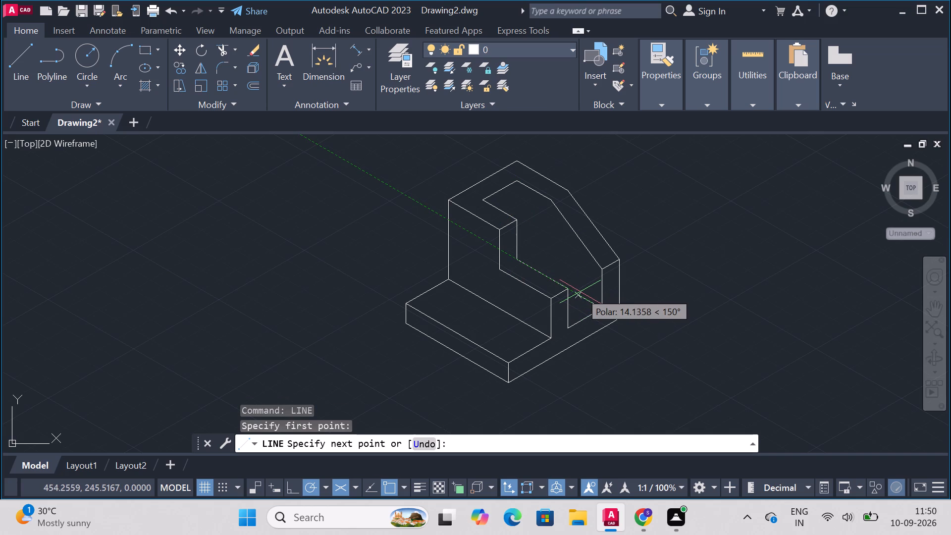
pyautogui.write('60')
pyautogui.press('Return')
pyautogui.press('Escape')
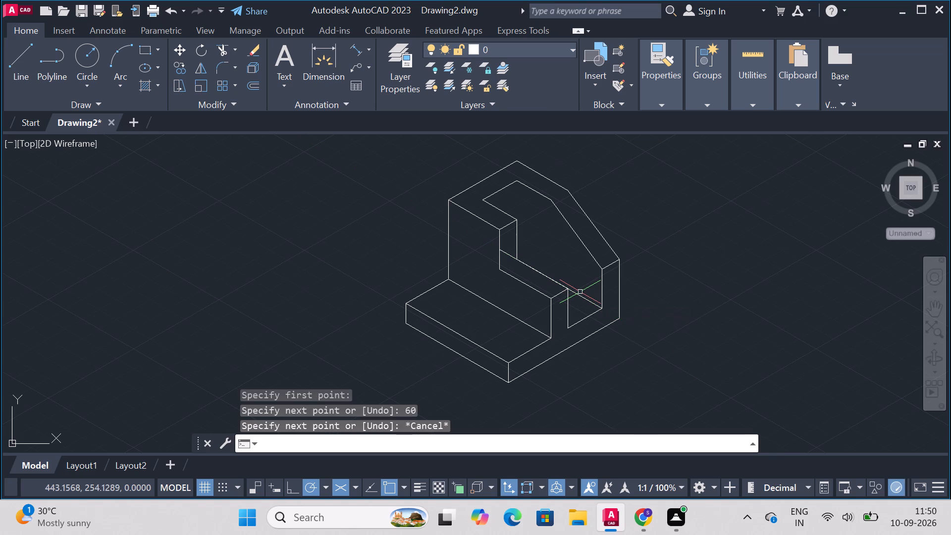
# Trim the end of the new 60-unit line that extends past the slot's vertical edge.
pyautogui.write('trim')
pyautogui.press('Return')
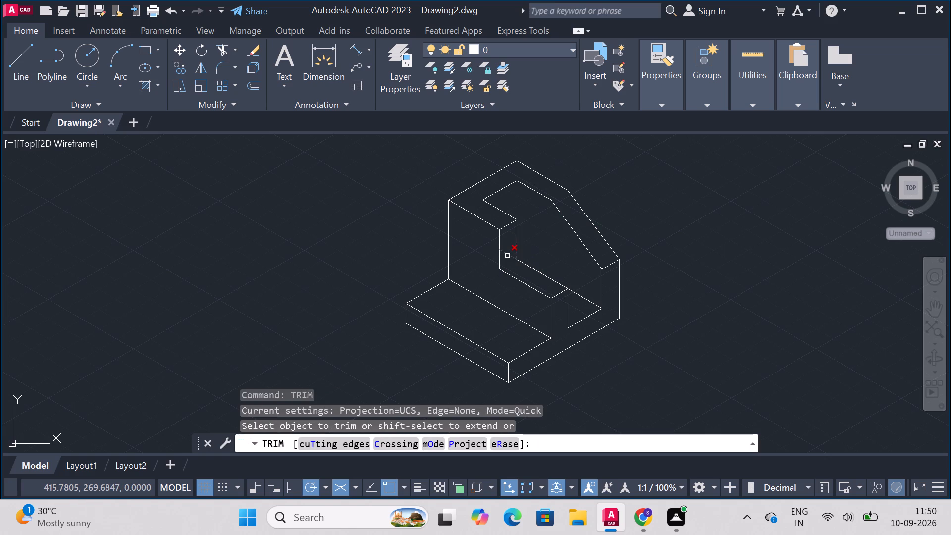
pyautogui.click(508, 256)
pyautogui.write('line')
pyautogui.press('Return')
pyautogui.press('Escape')
pyautogui.press('Escape')
# Draw a short line joining the lower ends of the two vertical edges below the slot opening.
pyautogui.write('line')
pyautogui.press('Return')
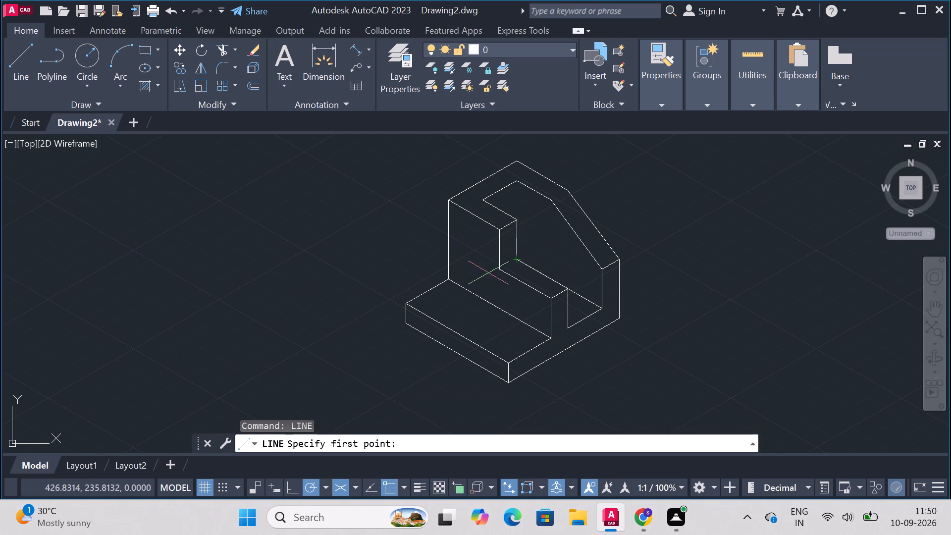
pyautogui.click(502, 273)
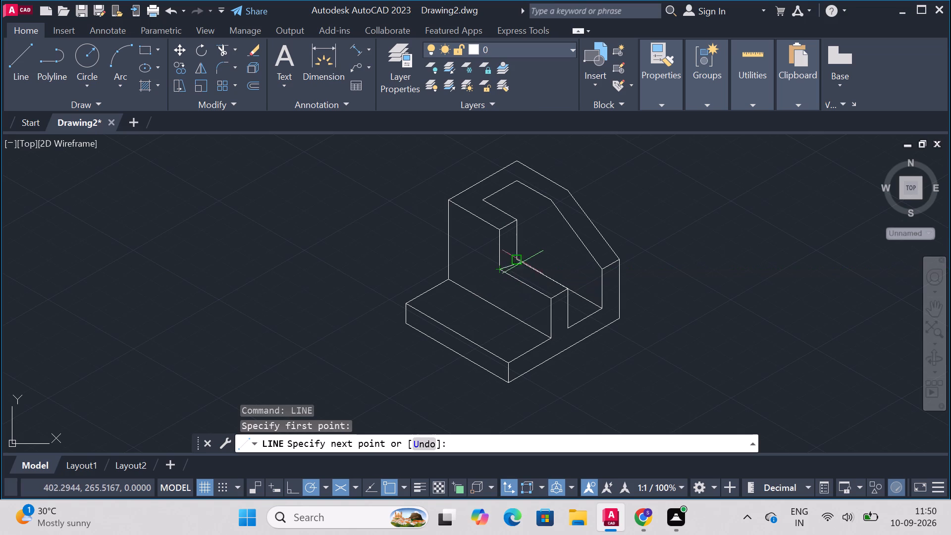
pyautogui.click(517, 261)
pyautogui.press('Escape')
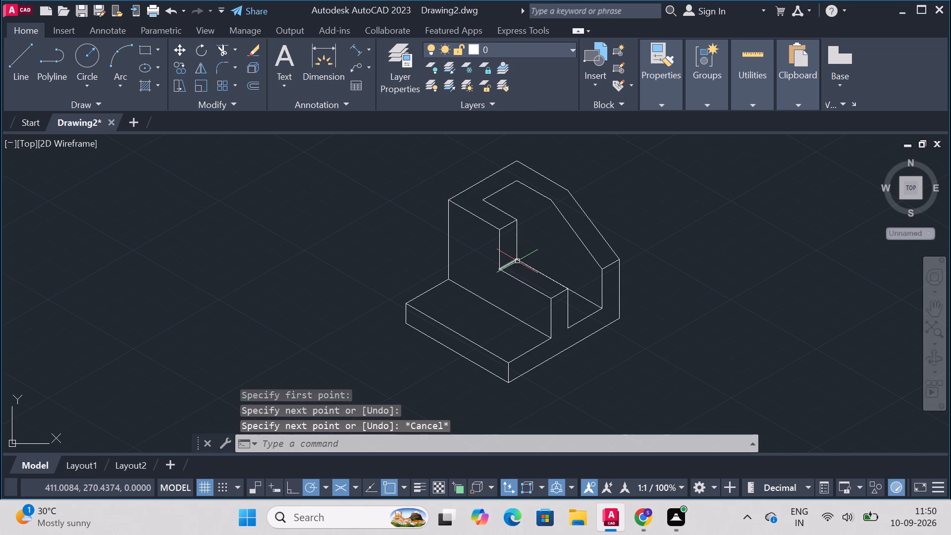
# Draw a vertical line 40 down from the slot's far back corner.
pyautogui.write('line')
pyautogui.press('Return')
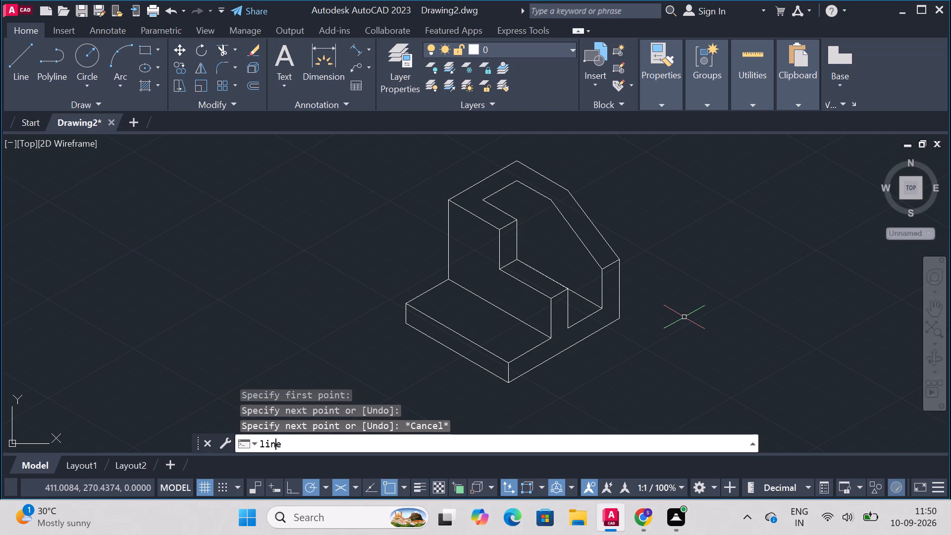
pyautogui.click(516, 183)
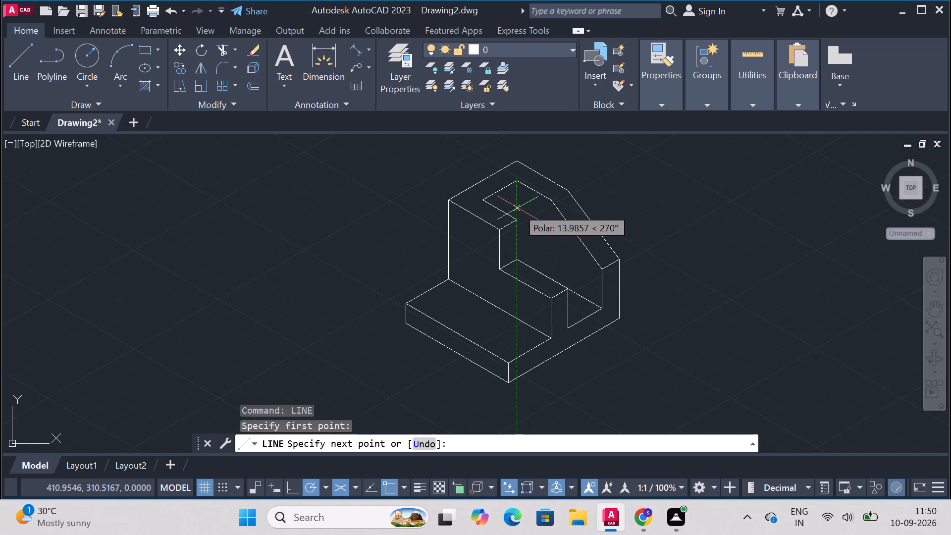
pyautogui.write('40')
pyautogui.press('Return')
pyautogui.press('Escape')
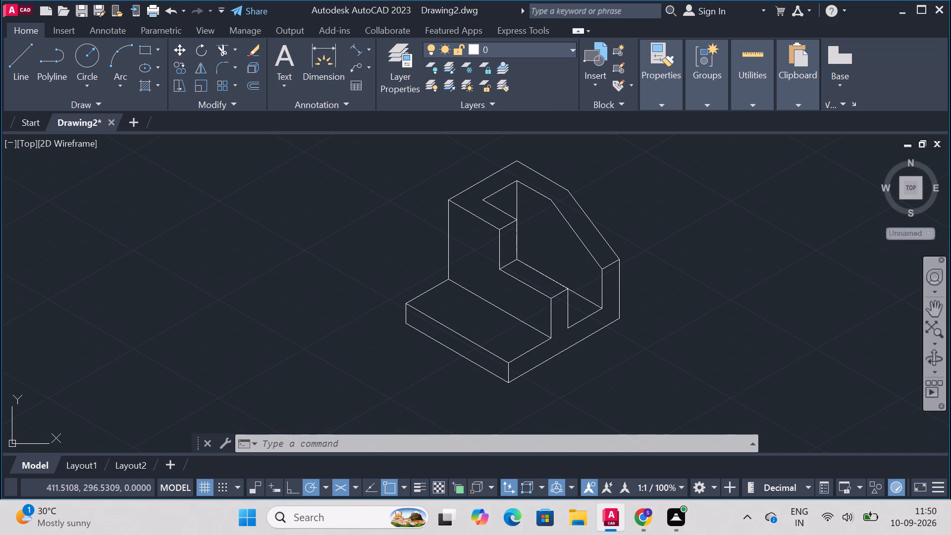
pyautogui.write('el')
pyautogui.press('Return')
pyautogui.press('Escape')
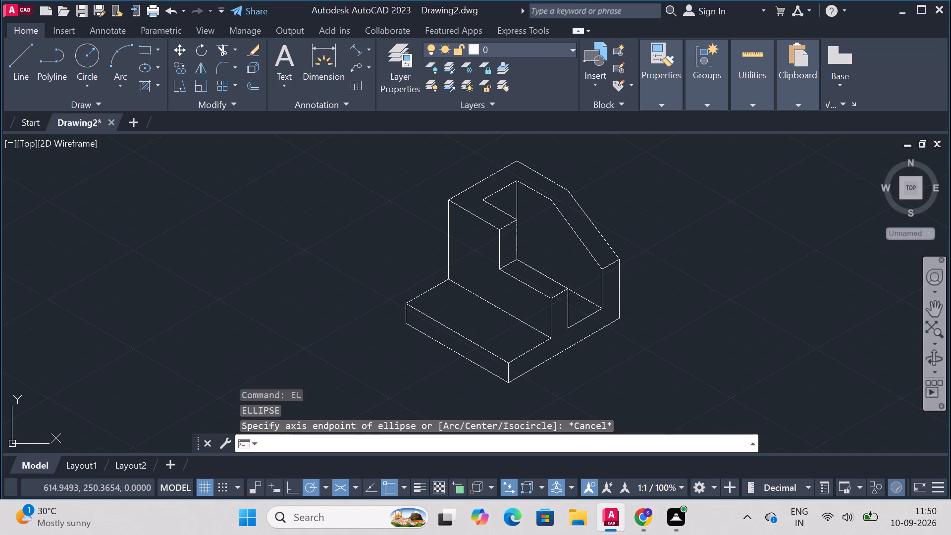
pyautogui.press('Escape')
# From the base top's leftmost corner, draw guide lines: short at 150°, 12.5 at 30°, short at 330° to the base edge, and 12.5 at 330° inward.
pyautogui.write('line')
pyautogui.press('Return')
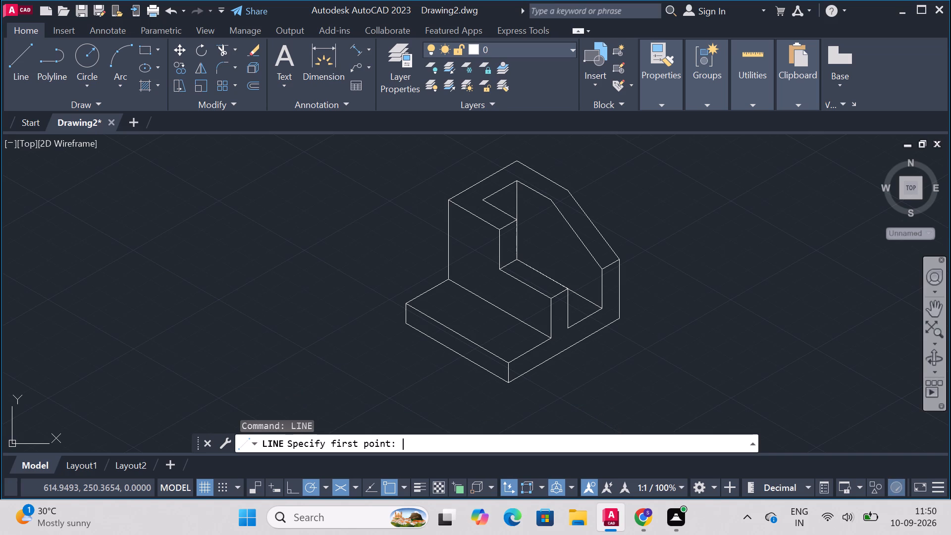
pyautogui.click(408, 302)
pyautogui.click(391, 293)
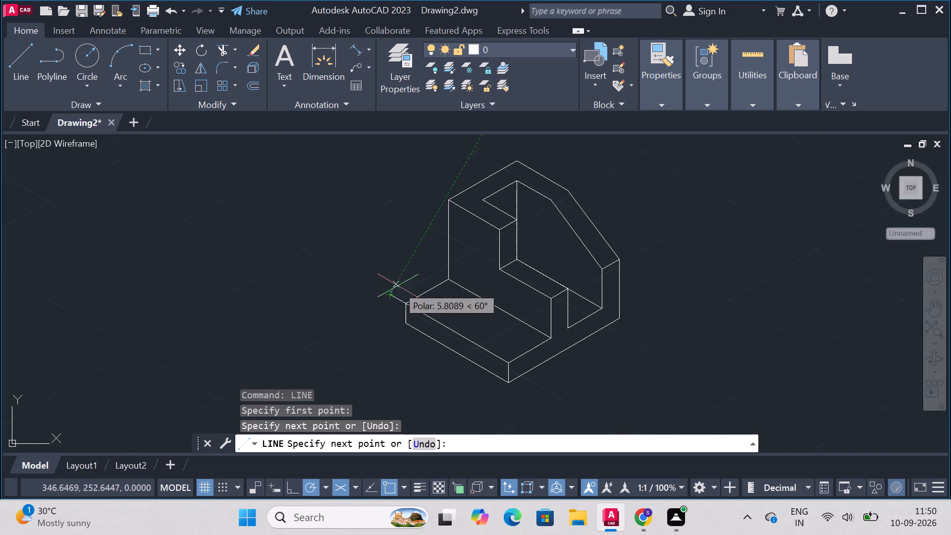
pyautogui.write('12')
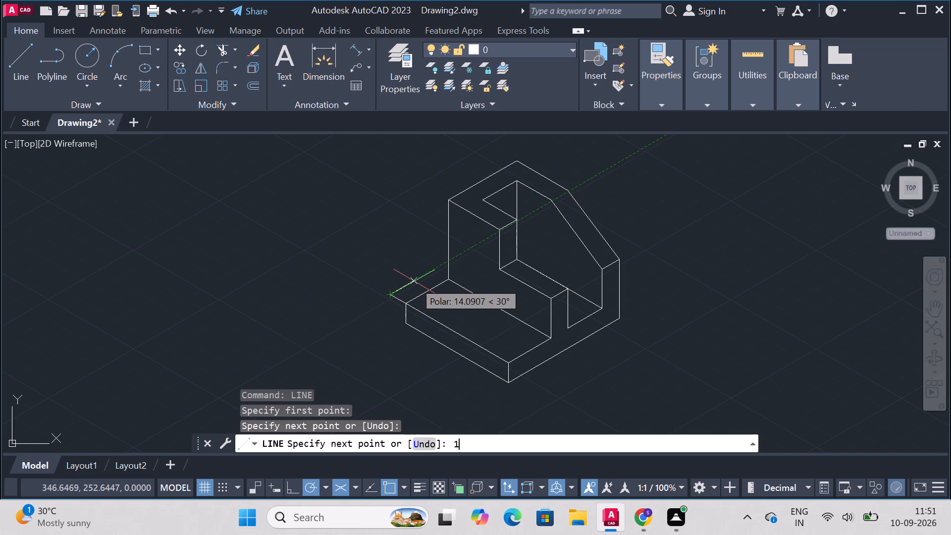
pyautogui.press('.')
pyautogui.press('5')
pyautogui.press('Return')
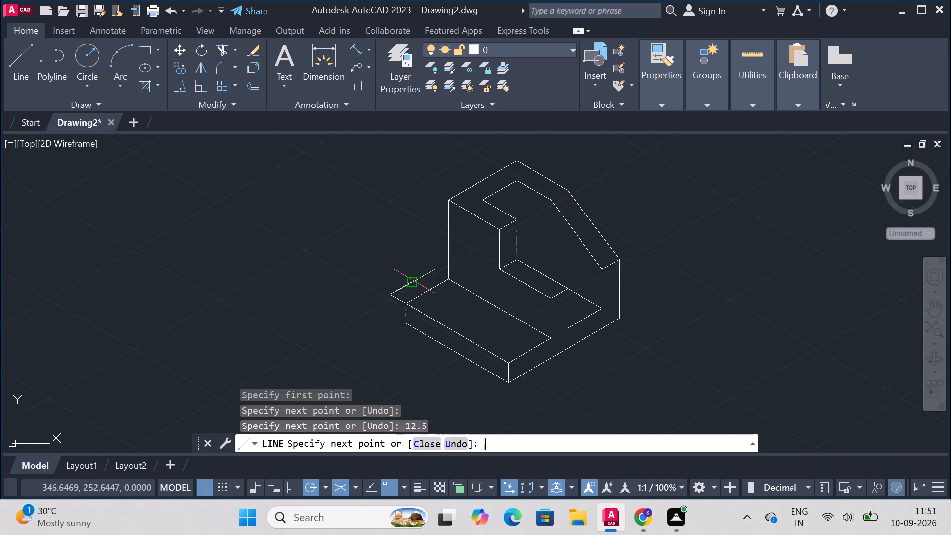
pyautogui.click(431, 290)
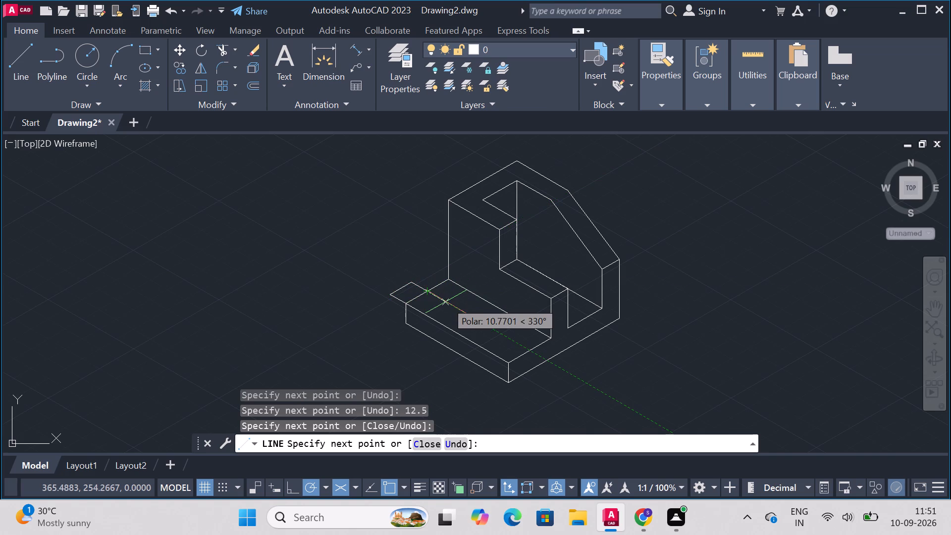
pyautogui.write('12.')
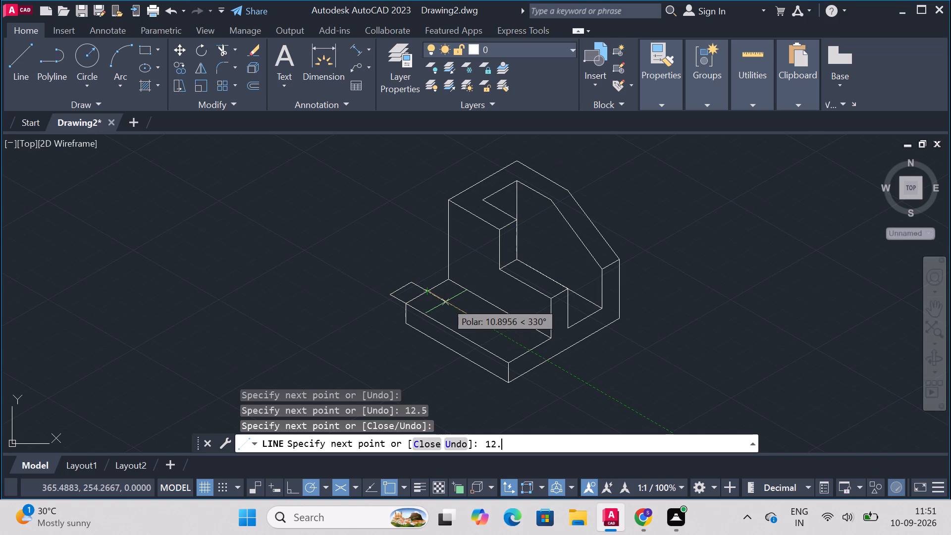
pyautogui.press('5')
pyautogui.press('Return')
pyautogui.press('Escape')
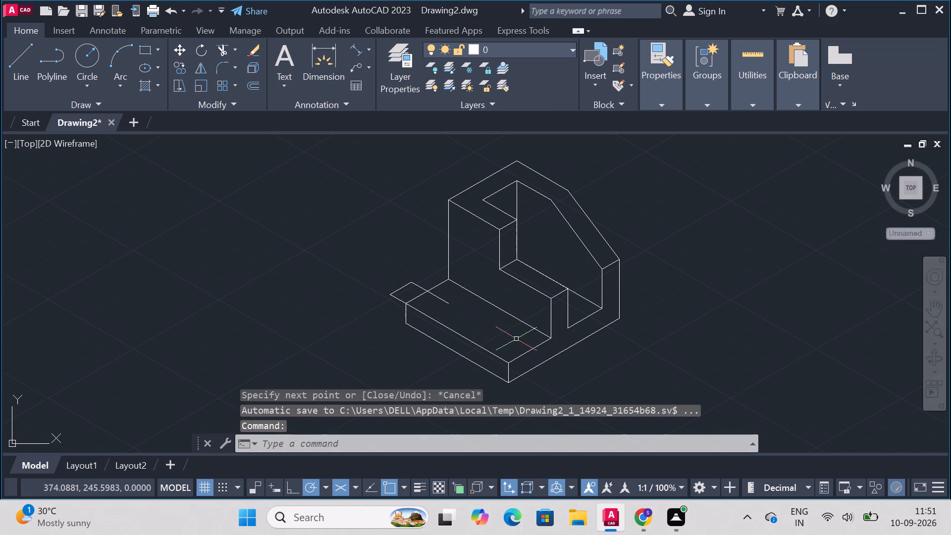
# Draw an isocircle of diameter 10 on the base top, centred on the inner end of the 12.5 guide line.
pyautogui.write('el')
pyautogui.press('Return')
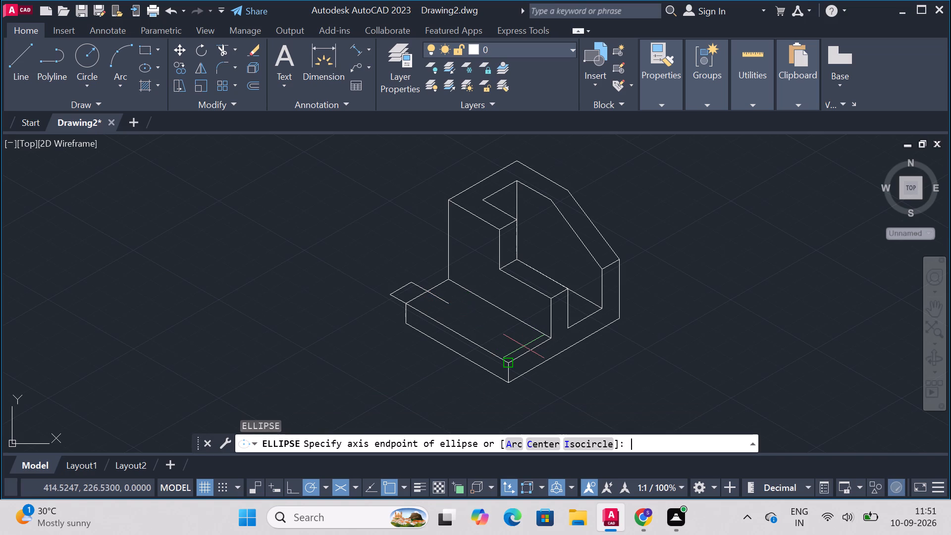
pyautogui.write('iso')
pyautogui.press('Return')
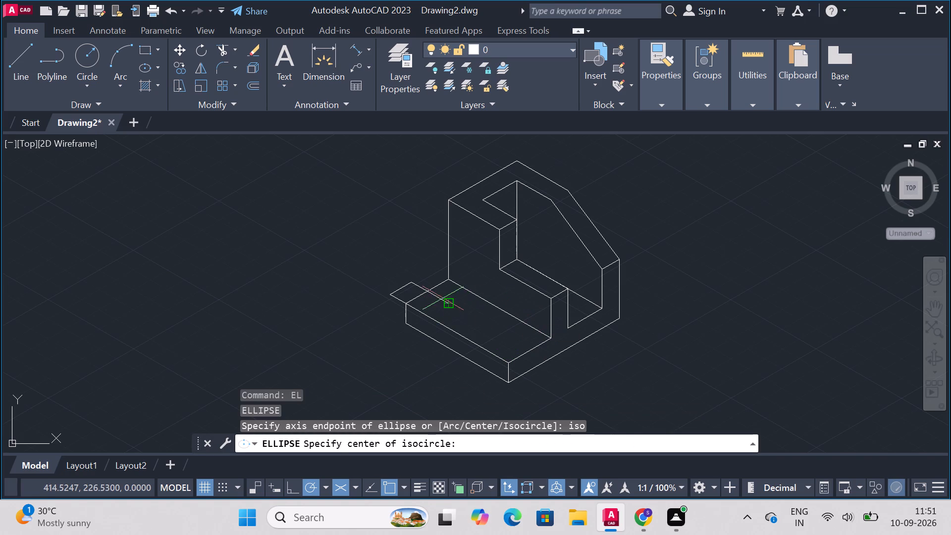
pyautogui.click(445, 306)
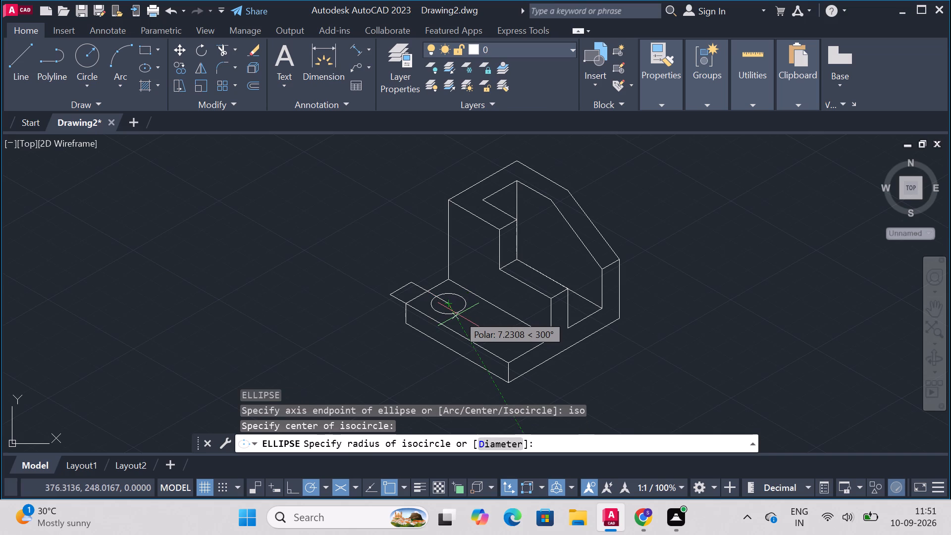
pyautogui.write('12')
pyautogui.press('BackSpace')
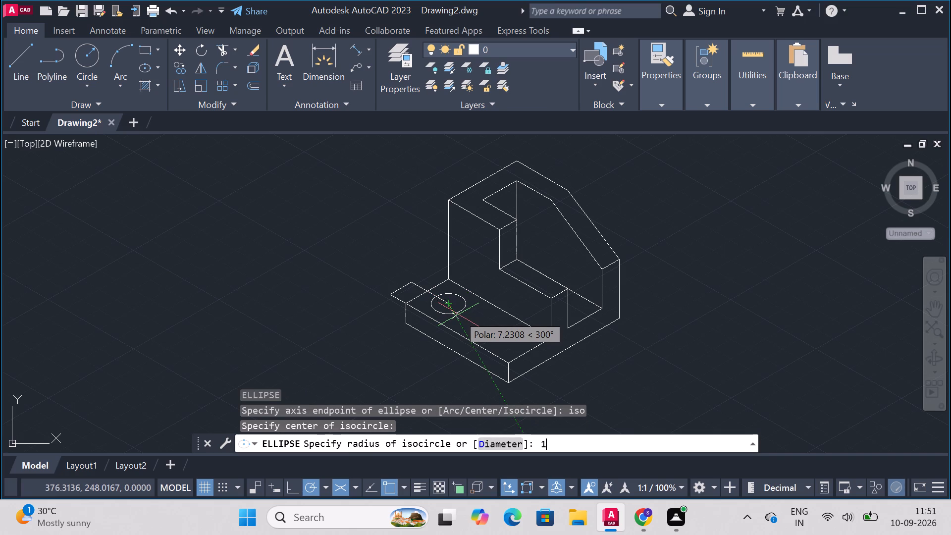
pyautogui.press('BackSpace')
pyautogui.press('BackSpace')
pyautogui.press('d')
pyautogui.press('Return')
pyautogui.write('10')
pyautogui.press('Return')
pyautogui.press('Escape')
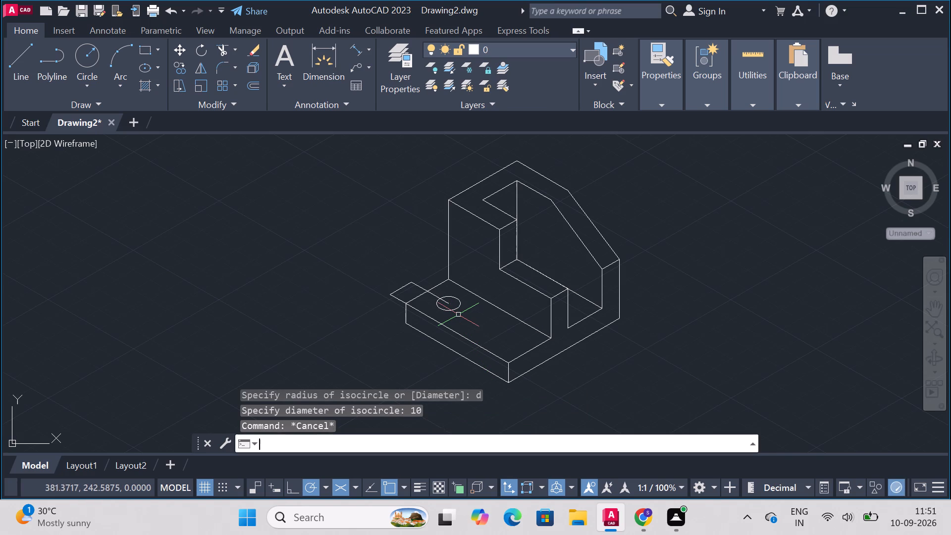
# Delete the four guide lines leading from the base's leftmost corner to the isocircle centre.
pyautogui.click(416, 286)
pyautogui.press('Delete')
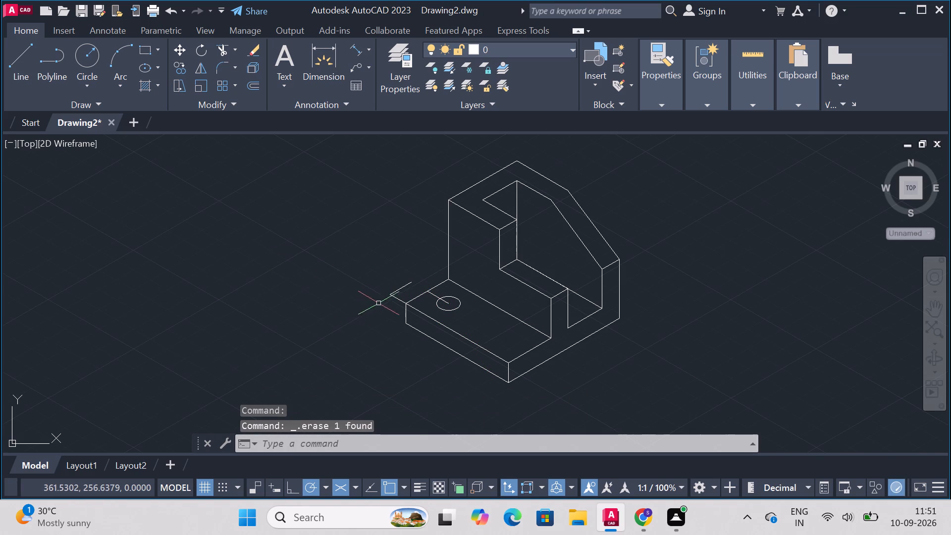
pyautogui.click(396, 299)
pyautogui.press('Delete')
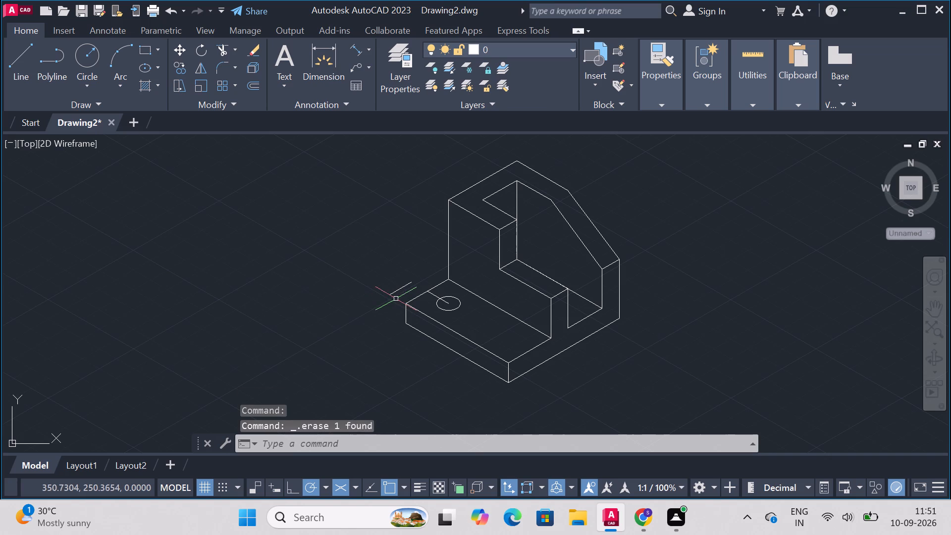
pyautogui.click(397, 290)
pyautogui.press('Delete')
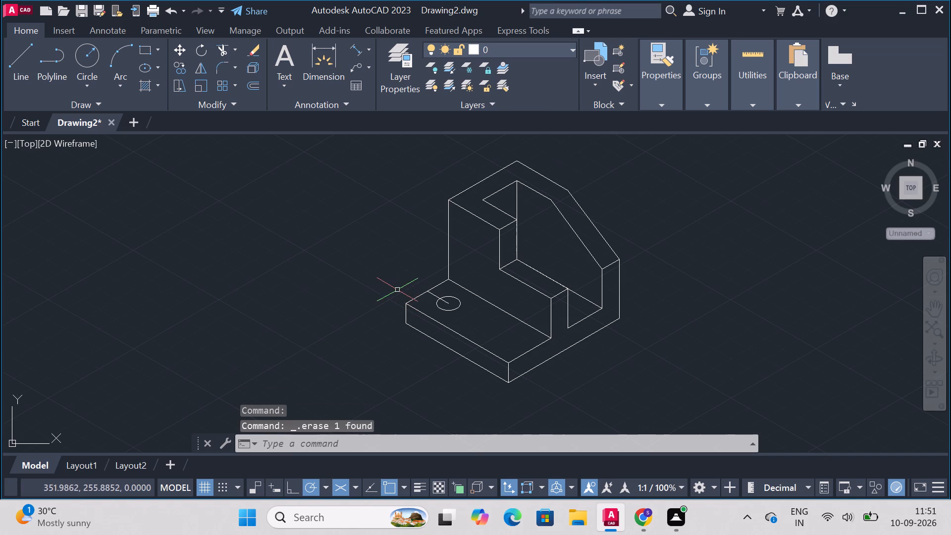
pyautogui.click(432, 293)
pyautogui.press('Delete')
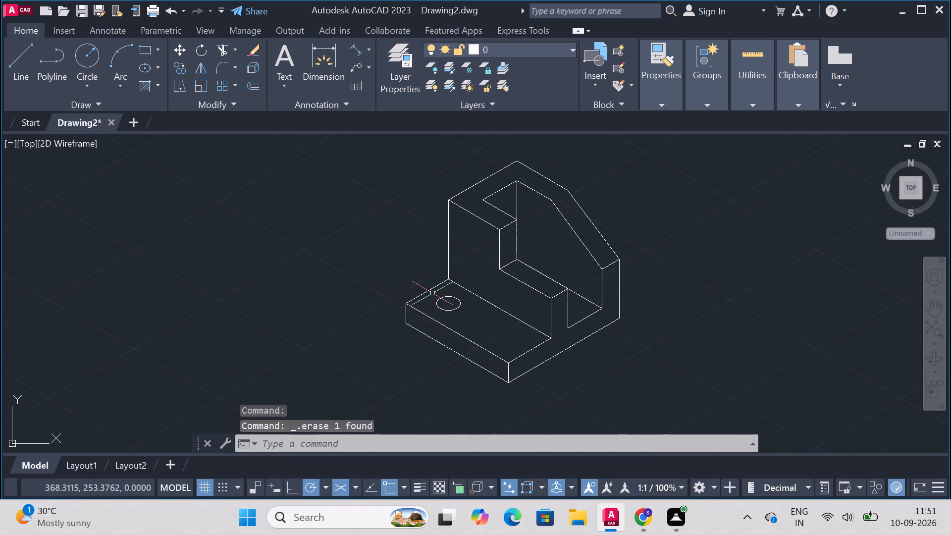
# Draw a 35-unit line at 330° from the isocircle's centre along the base top.
pyautogui.write('line')
pyautogui.press('Return')
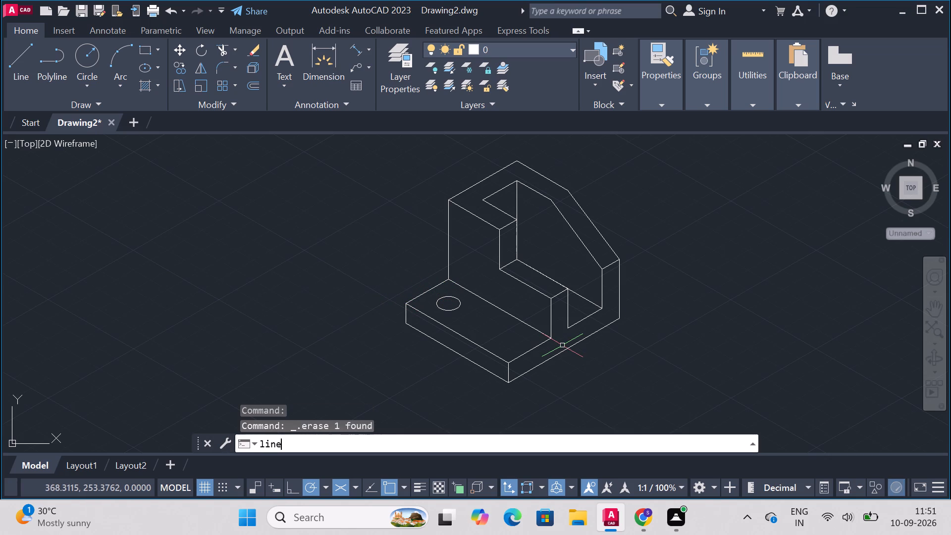
pyautogui.click(450, 304)
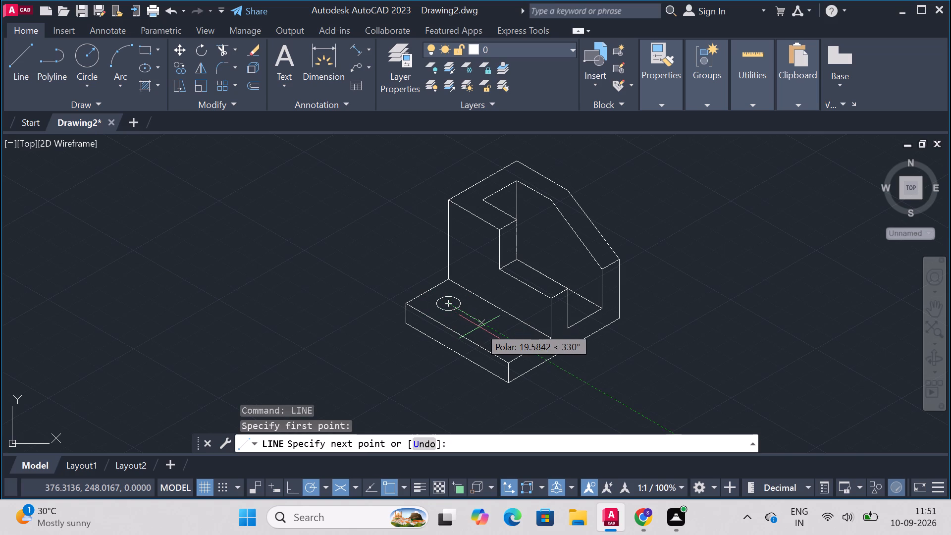
pyautogui.write('35')
pyautogui.press('Return')
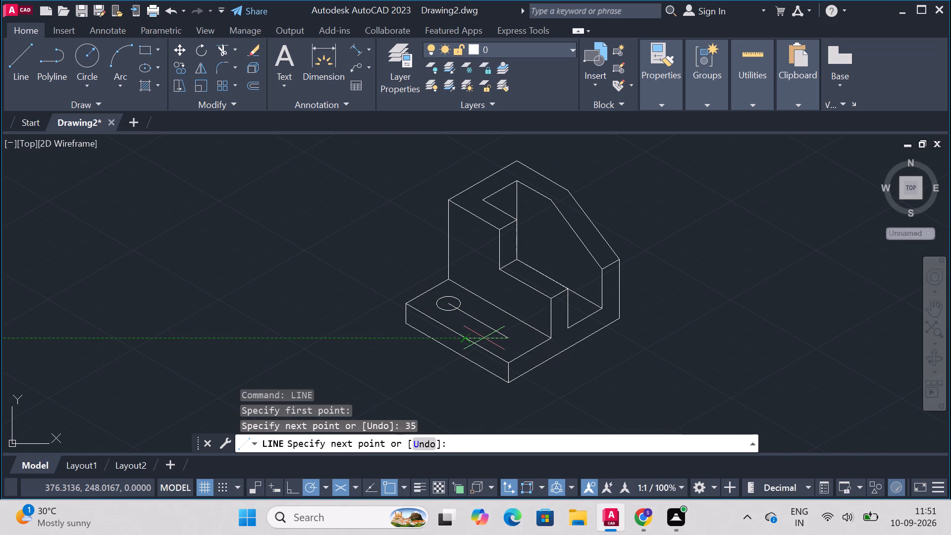
pyautogui.press('Escape')
pyautogui.press('Escape')
pyautogui.press('Escape')
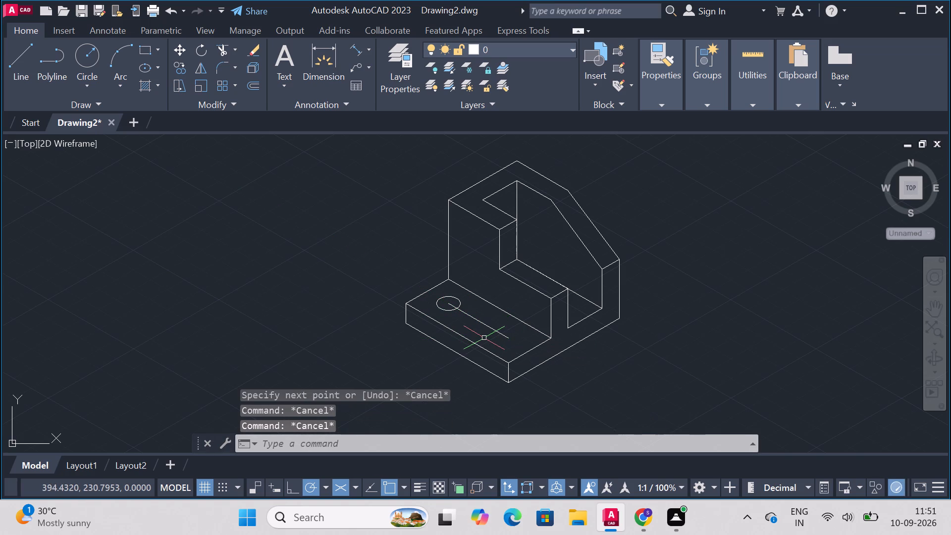
# Draw a second isocircle of diameter 10 centred on the far end of the 35-unit line.
pyautogui.write('el')
pyautogui.press('Return')
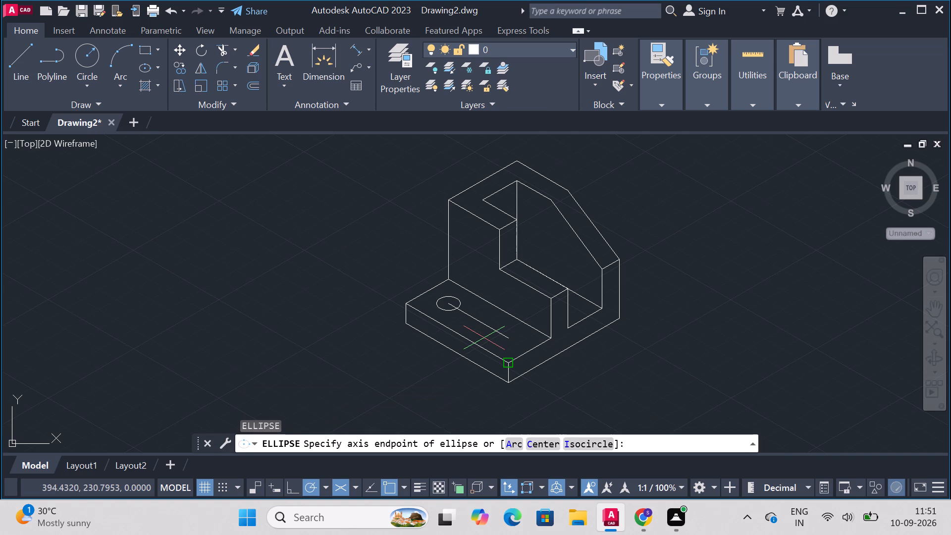
pyautogui.write('iso')
pyautogui.press('Return')
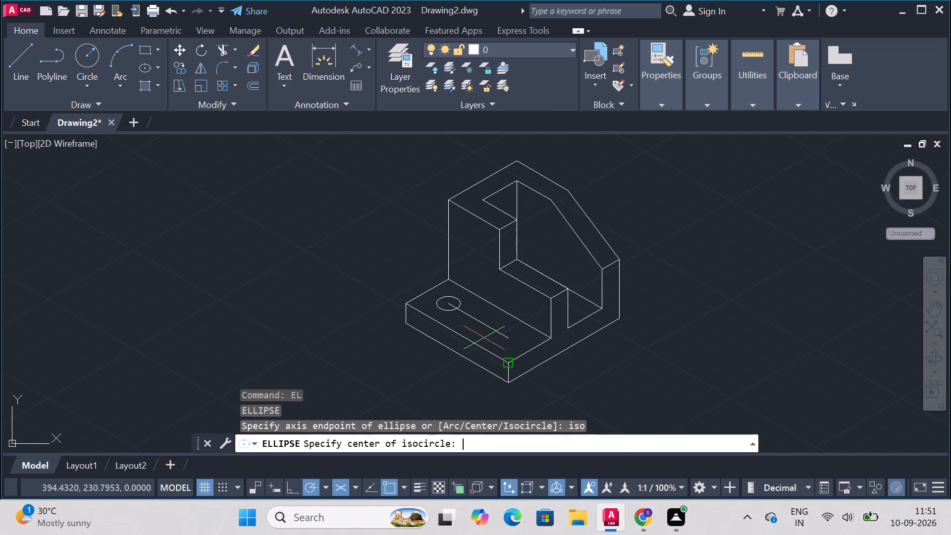
pyautogui.click(508, 336)
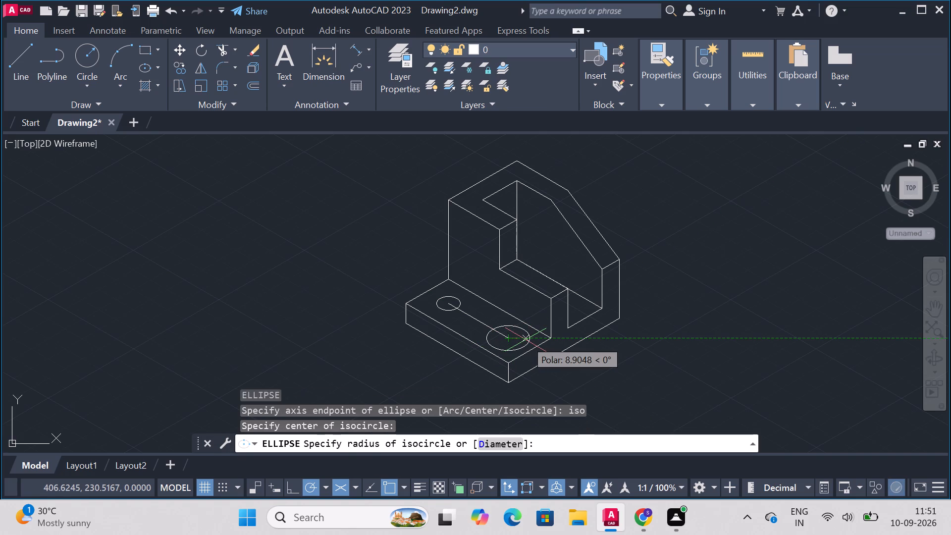
pyautogui.press('d')
pyautogui.press('Return')
pyautogui.write('10')
pyautogui.press('Return')
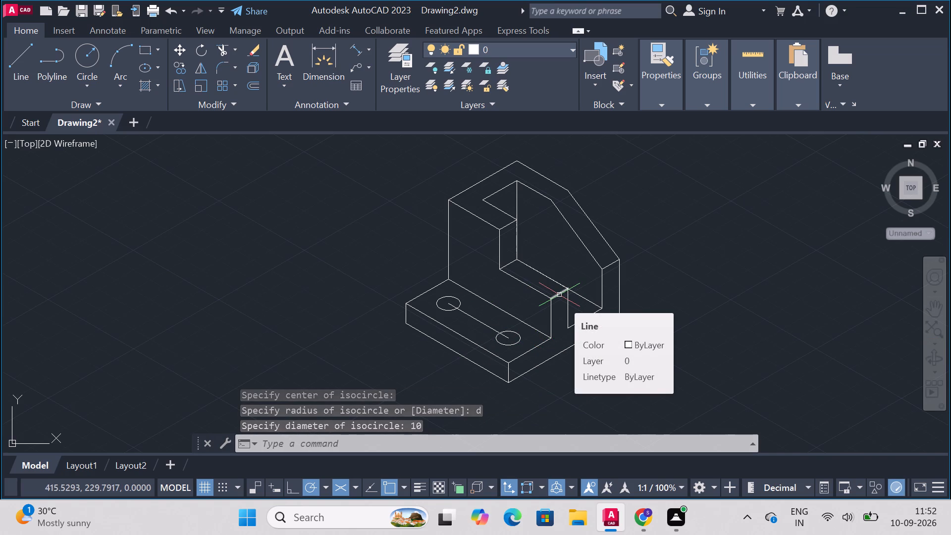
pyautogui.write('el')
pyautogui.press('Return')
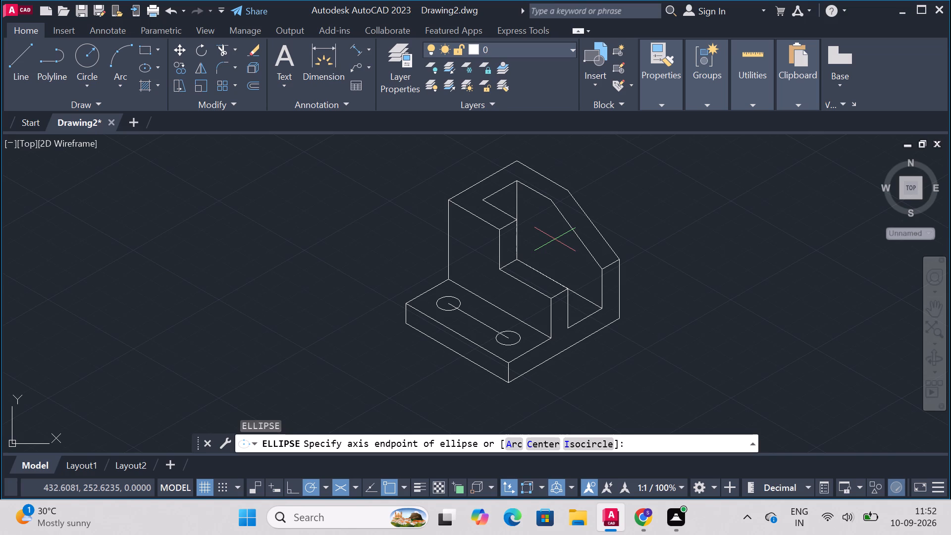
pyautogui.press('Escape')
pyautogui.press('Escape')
# Draw a short line joining the upper ends of the two parallel sloping edges.
pyautogui.write('line')
pyautogui.press('Return')
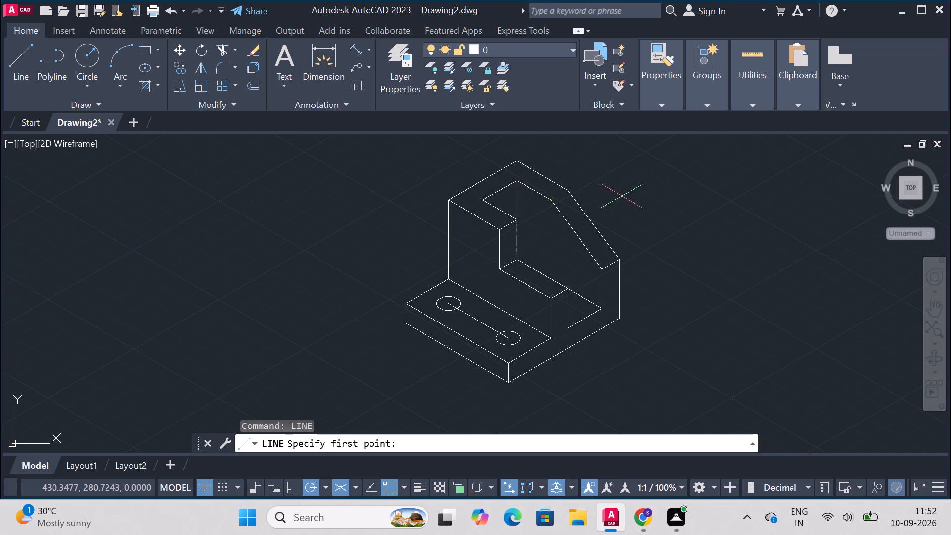
pyautogui.click(555, 201)
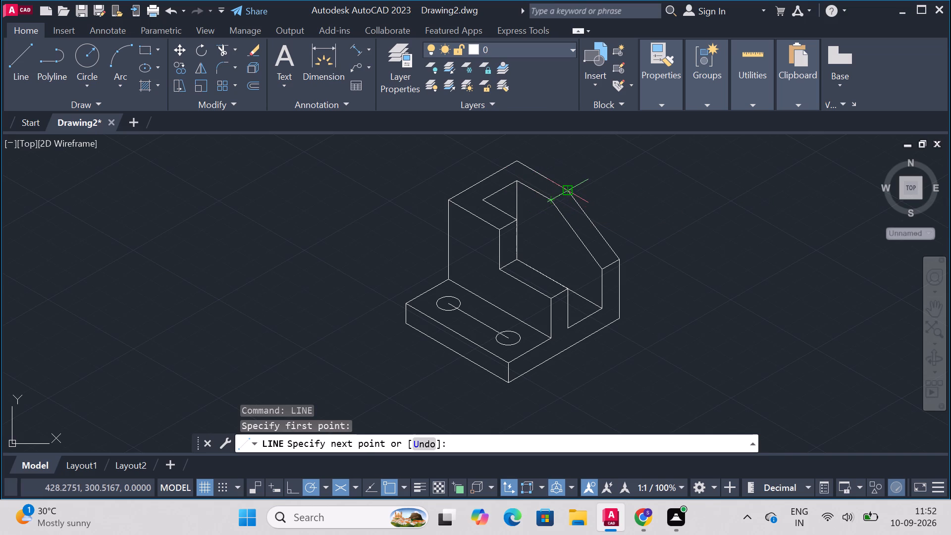
pyautogui.click(567, 191)
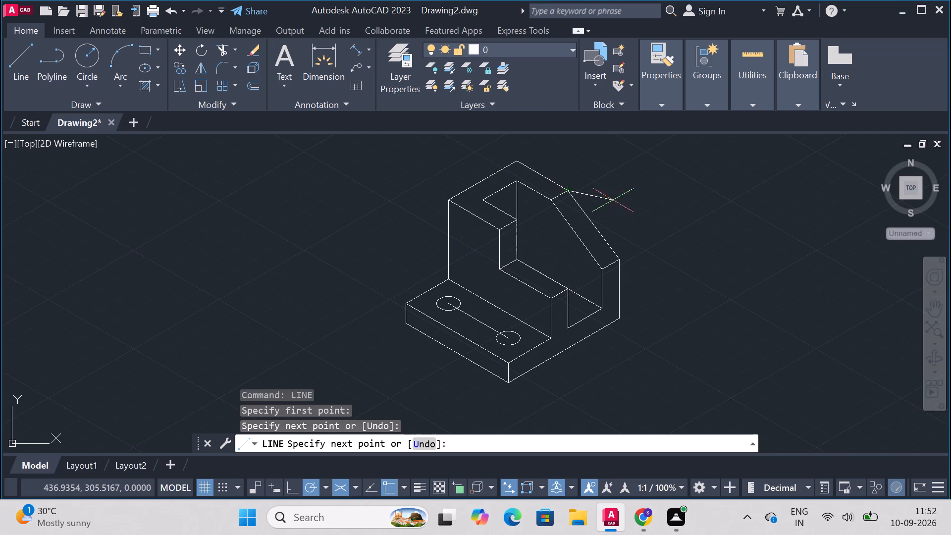
pyautogui.press('Escape')
# From the slot's back vertical edge, draw connected lines: 15 at 330°, vertically up to the inner top edge, and at 30° to the outer top edge.
pyautogui.write('line')
pyautogui.press('Return')
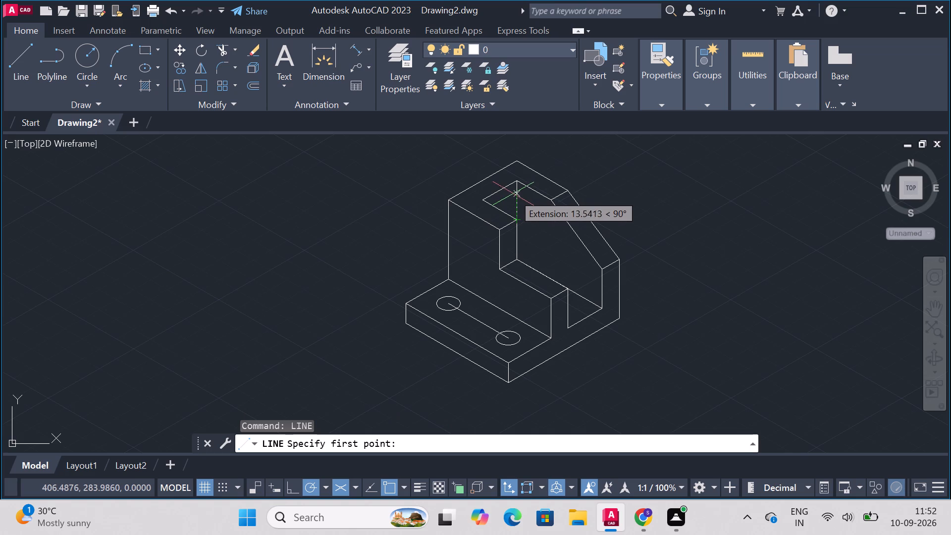
pyautogui.click(515, 197)
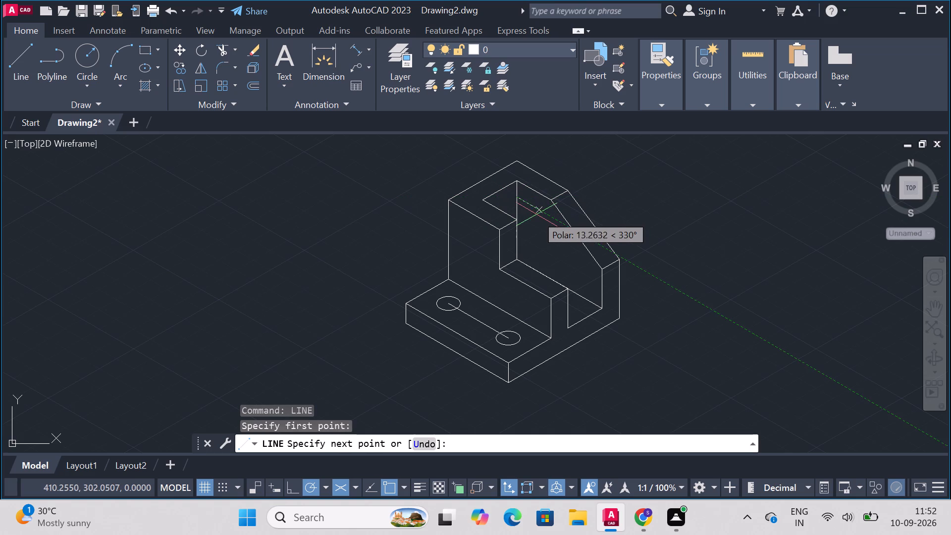
pyautogui.write('15')
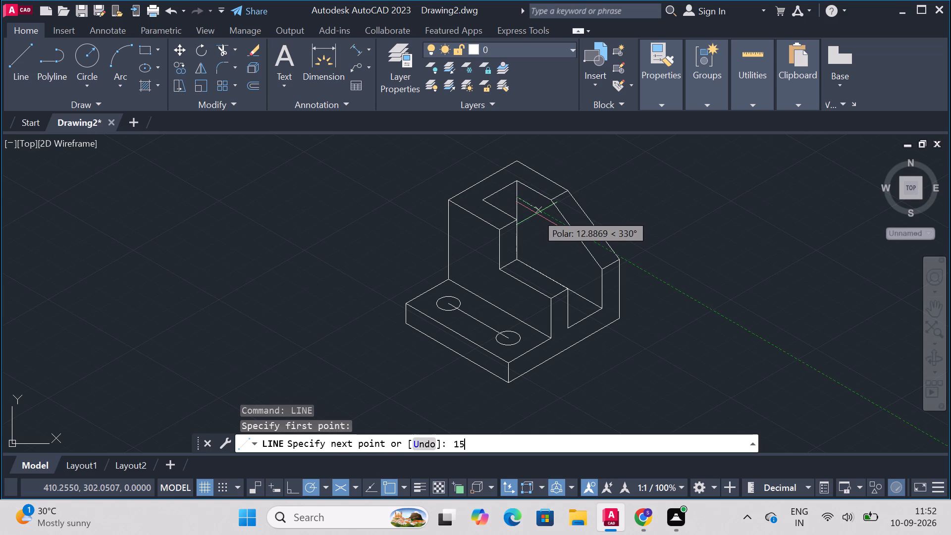
pyautogui.press('Return')
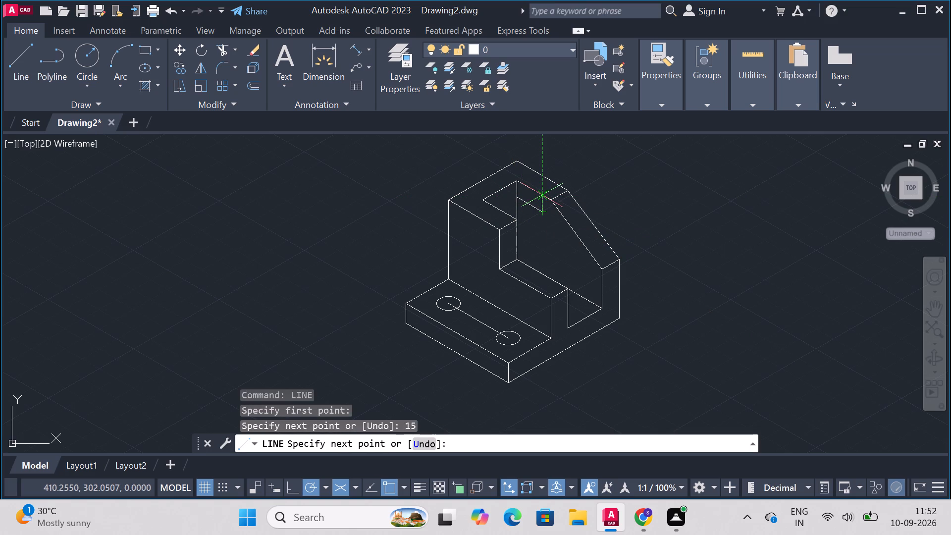
pyautogui.click(541, 199)
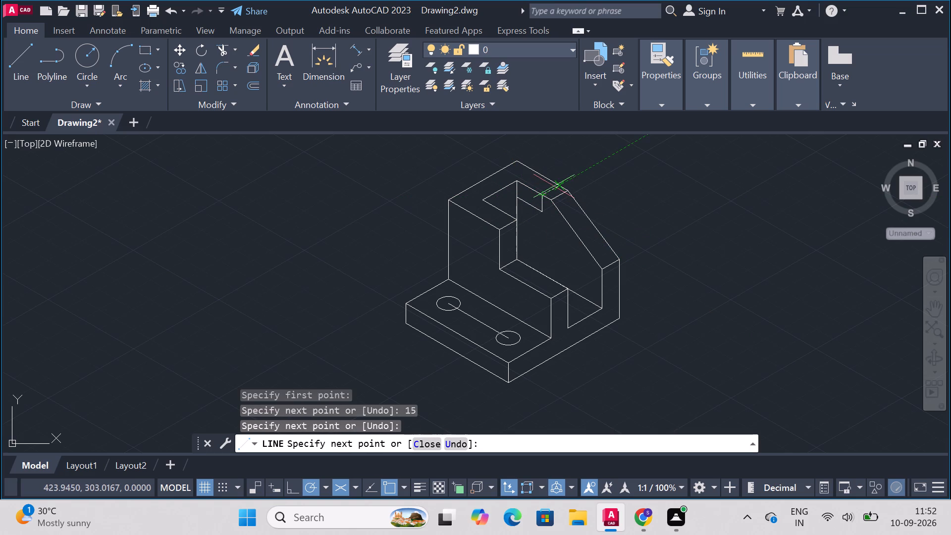
pyautogui.click(554, 186)
pyautogui.press('Escape')
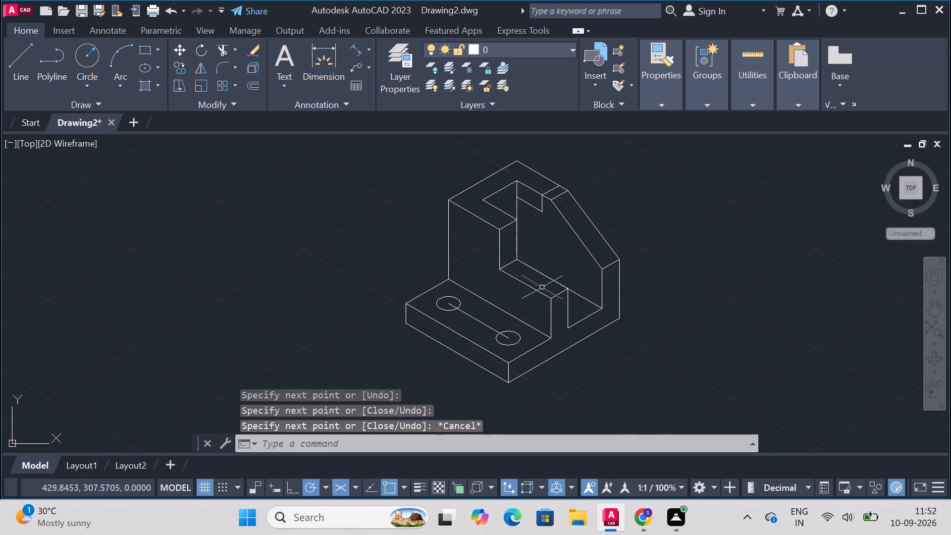
# Trim away the 15-unit line and the short vertical line, keeping the 30° line across the top face.
pyautogui.write('tri')
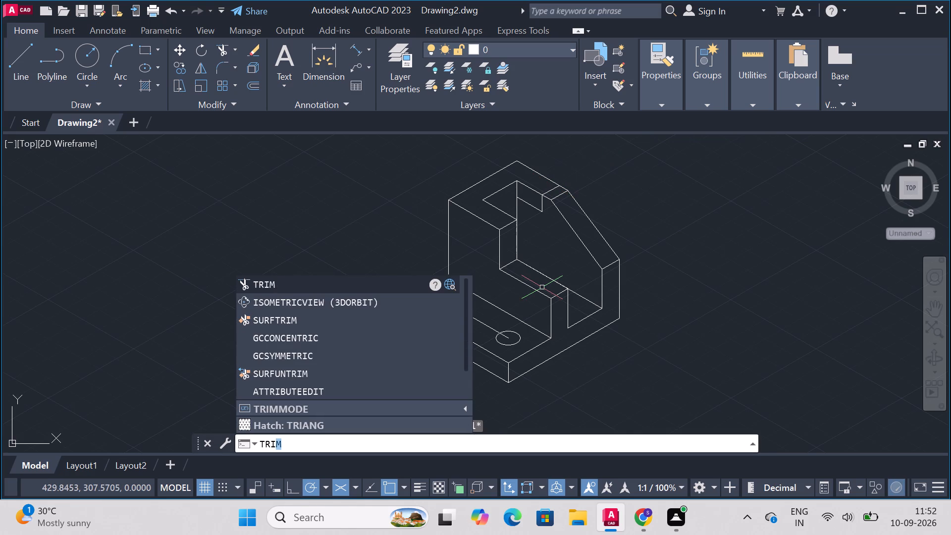
pyautogui.press('m')
pyautogui.press('Return')
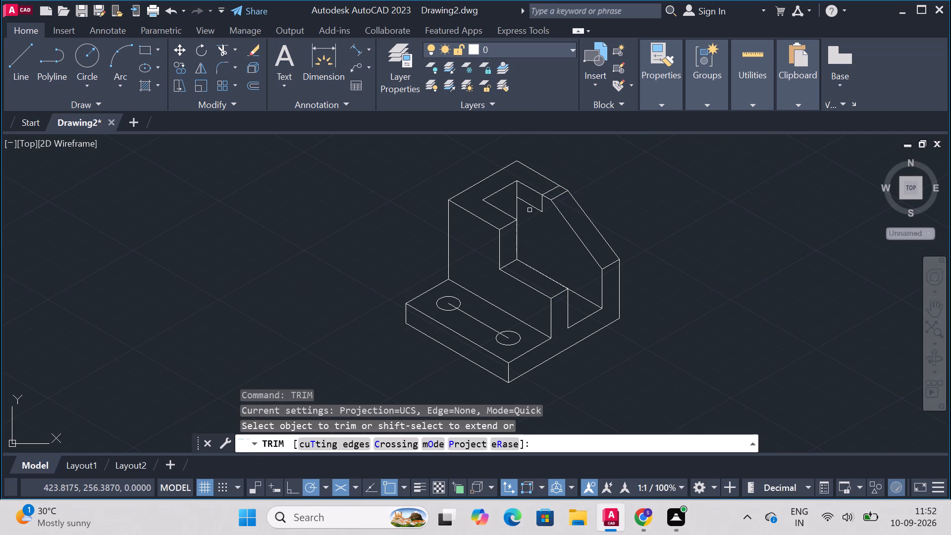
pyautogui.click(531, 205)
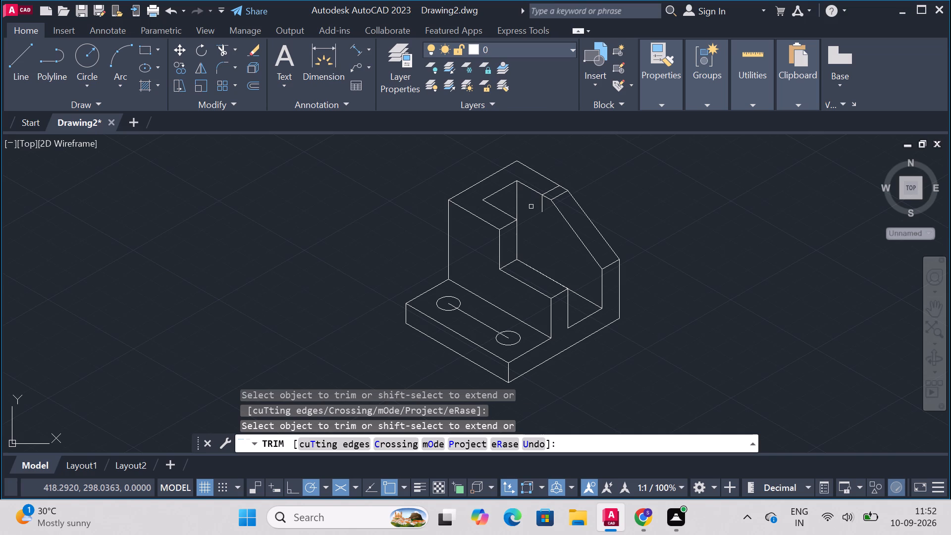
pyautogui.click(541, 210)
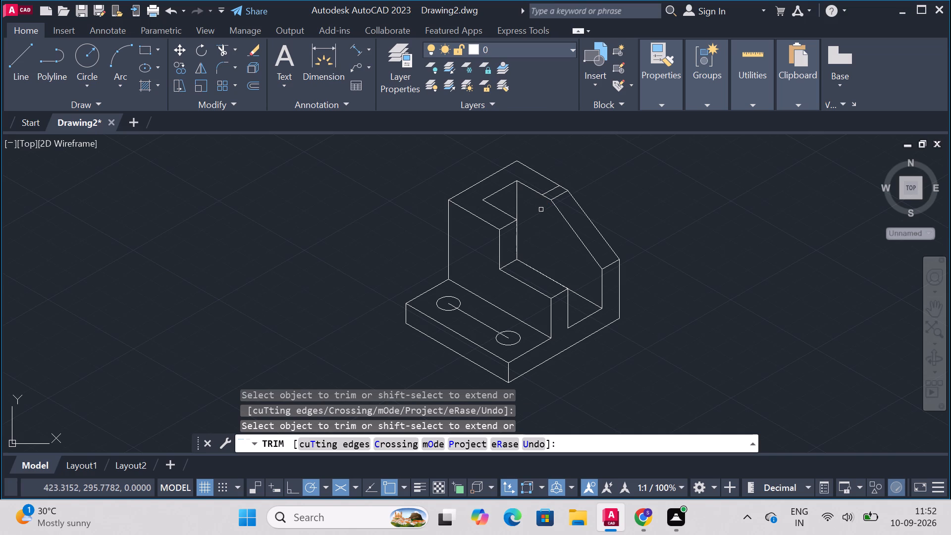
pyautogui.write('line')
pyautogui.press('Return')
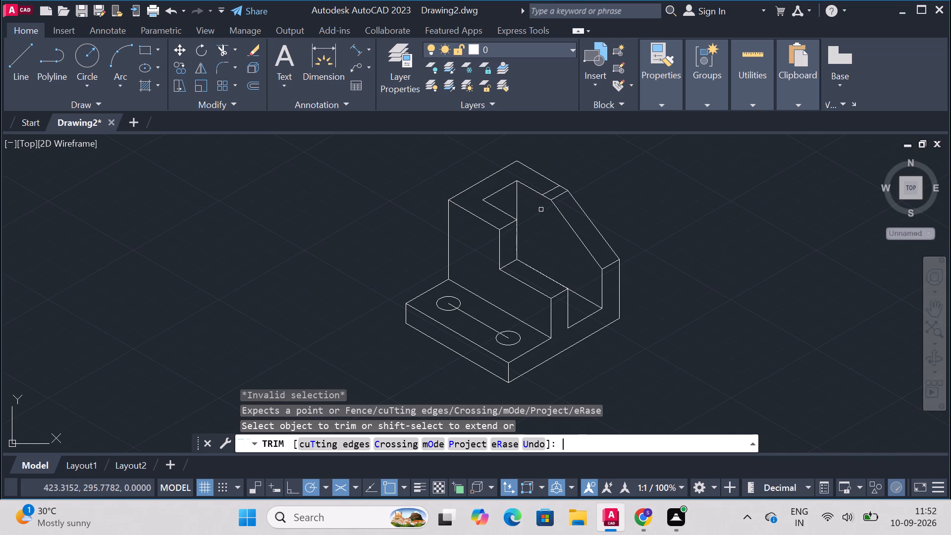
pyautogui.press('Escape')
pyautogui.press('Escape')
# Draw a 20-unit line vertically downward (270°) from the inner end of the 30° line across the top face.
pyautogui.write('line')
pyautogui.press('Return')
pyautogui.click(542, 198)
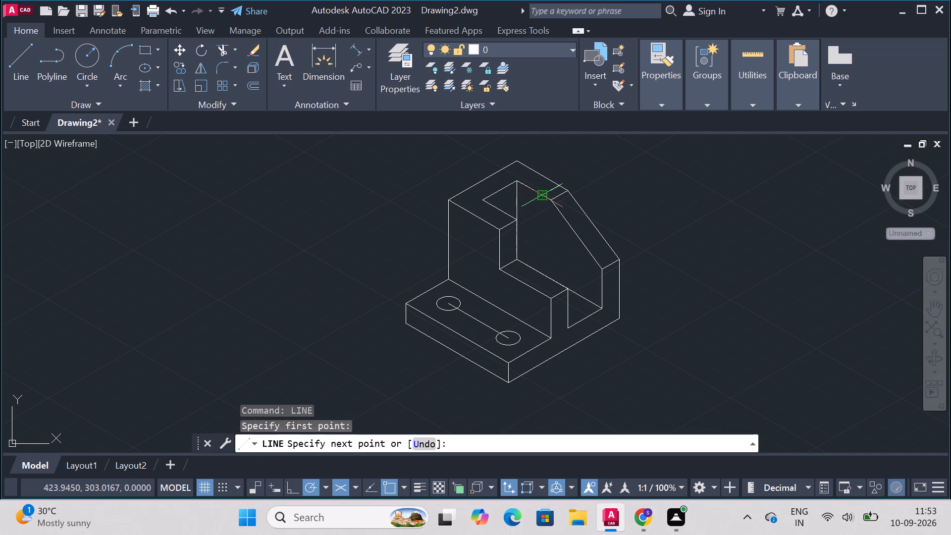
pyautogui.write('20')
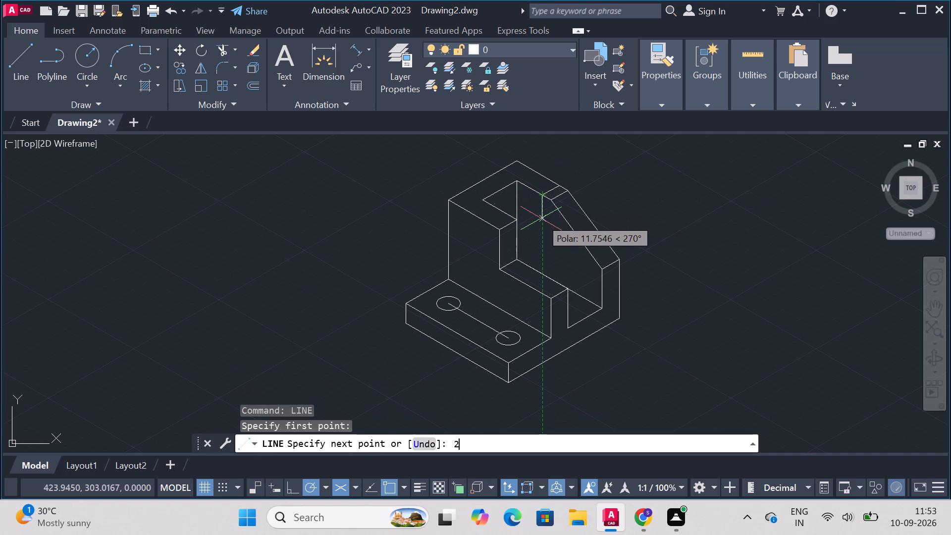
pyautogui.press('Return')
pyautogui.press('Escape')
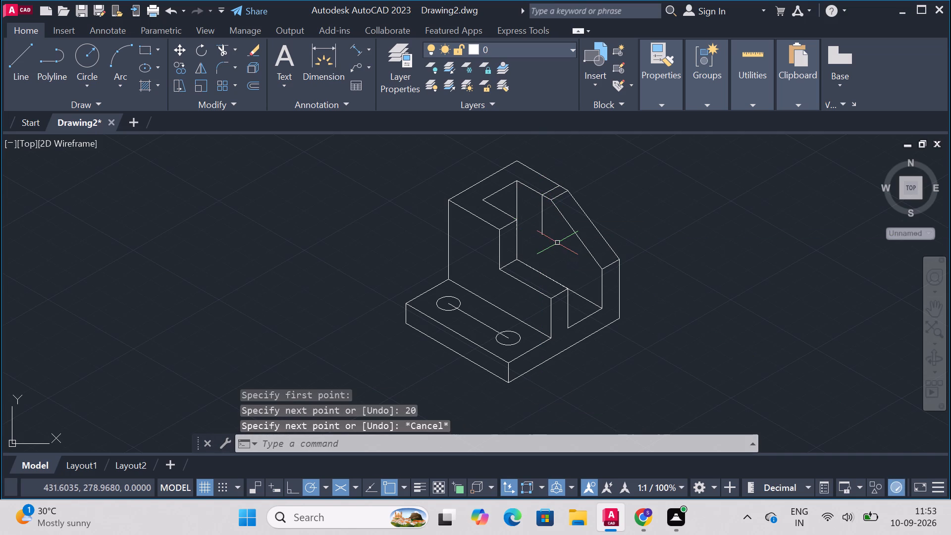
# Draw an isocircle of radius 10 on the left isoplane, centred on the lower end of the 20-unit vertical line.
pyautogui.write('el')
pyautogui.press('Return')
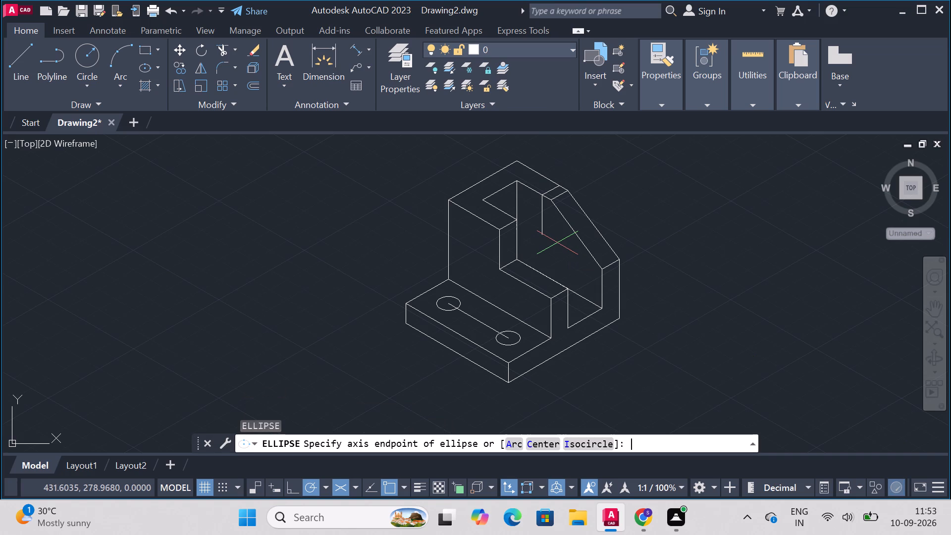
pyautogui.write('iso')
pyautogui.press('Return')
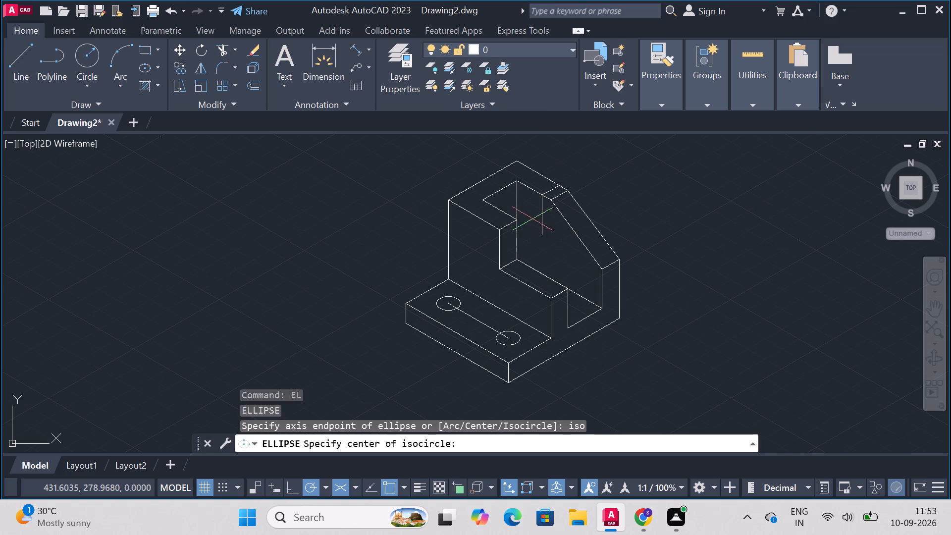
pyautogui.click(547, 236)
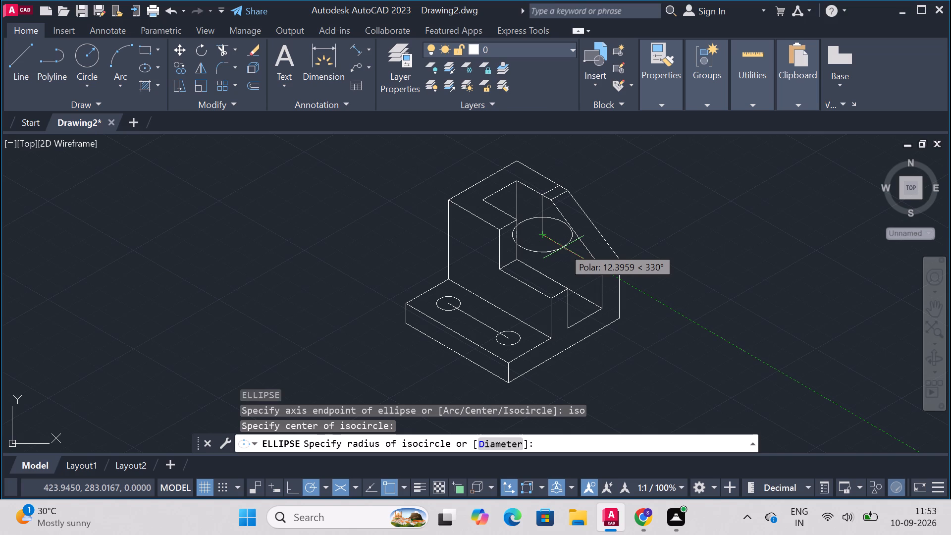
pyautogui.press('F5')
pyautogui.press('F5')
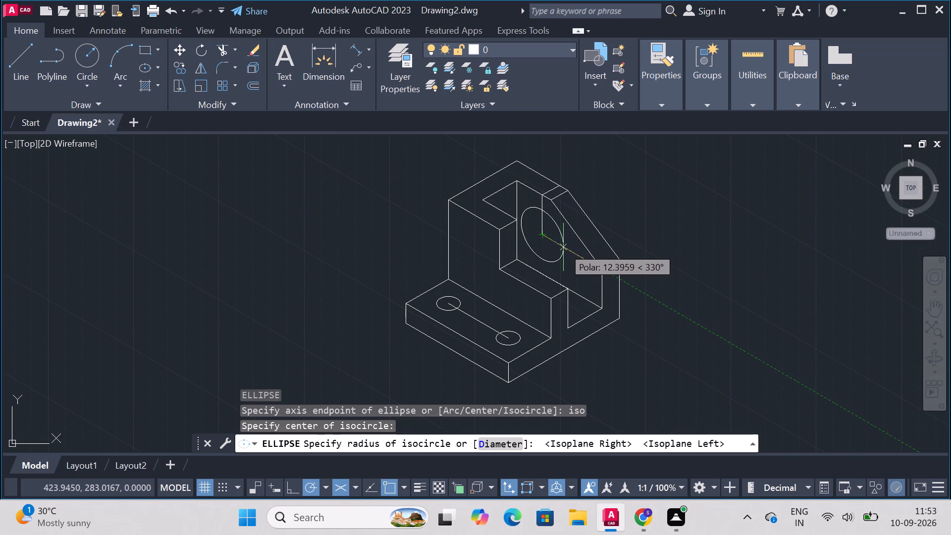
pyautogui.press('r')
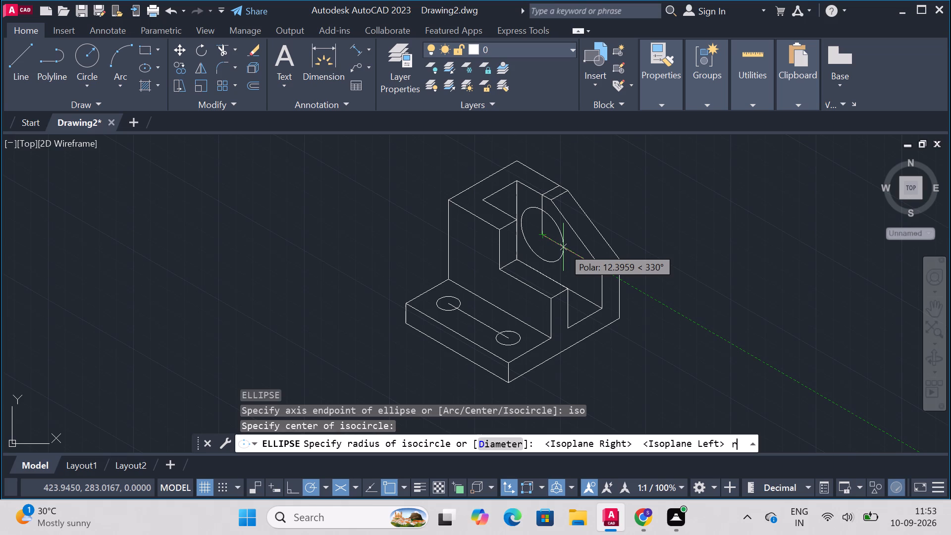
pyautogui.press('Return')
pyautogui.write('10')
pyautogui.press('Return')
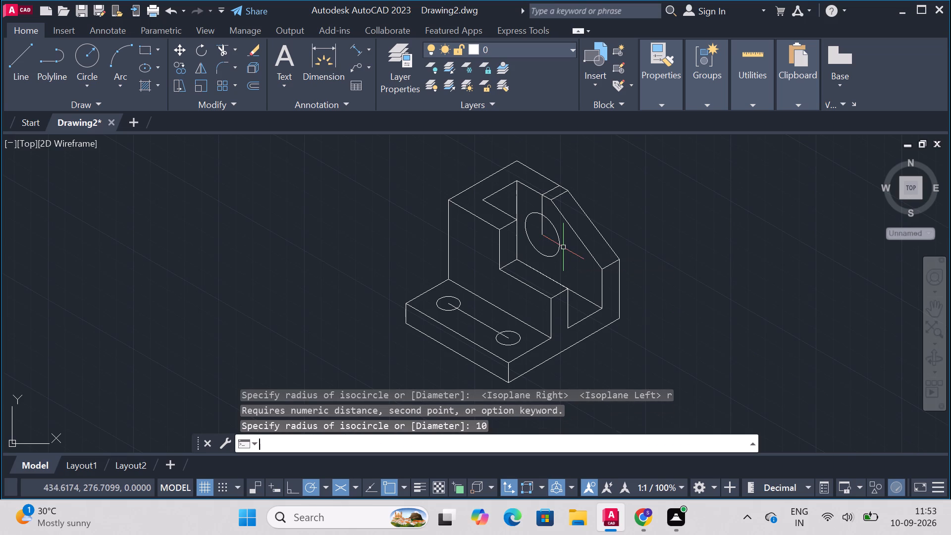
# Trim away the 30° line crossing the top face above the vertical centre line.
pyautogui.write('tr')
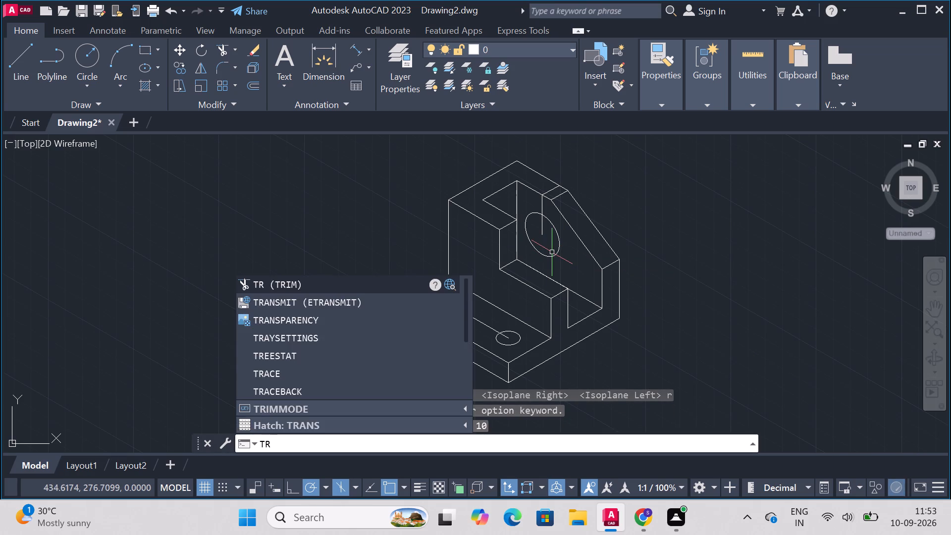
pyautogui.write('im')
pyautogui.press('Return')
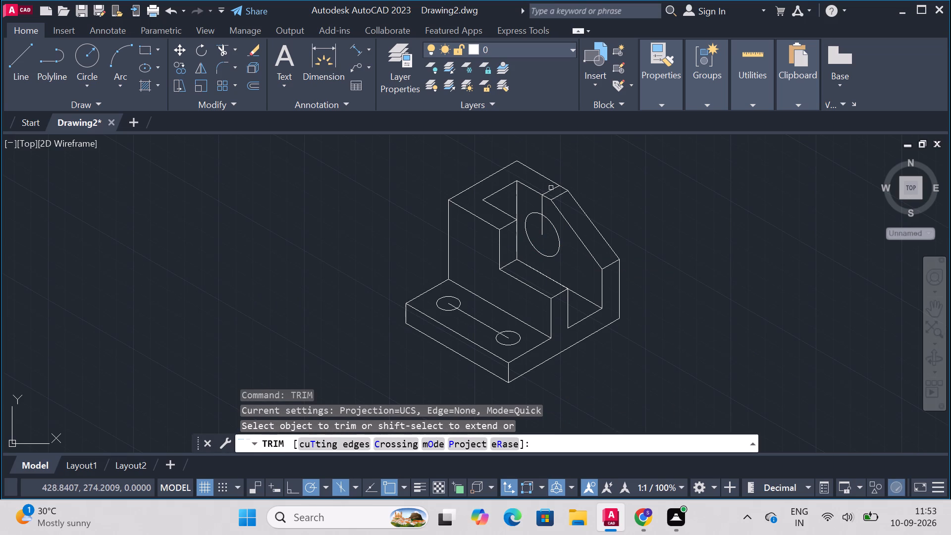
pyautogui.click(550, 191)
pyautogui.press('Escape')
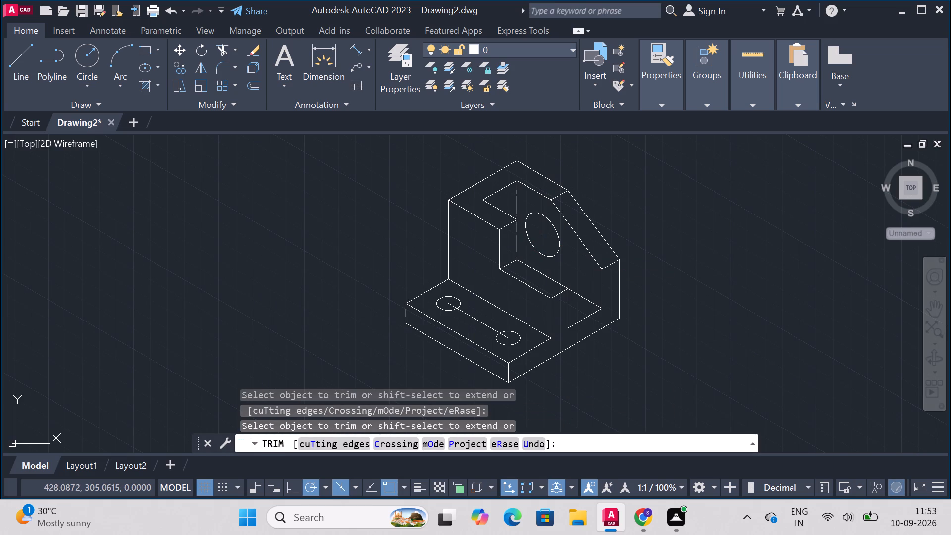
# Start a copy of the radius-10 isocircle on the upright wall.
pyautogui.write('copy')
pyautogui.press('Return')
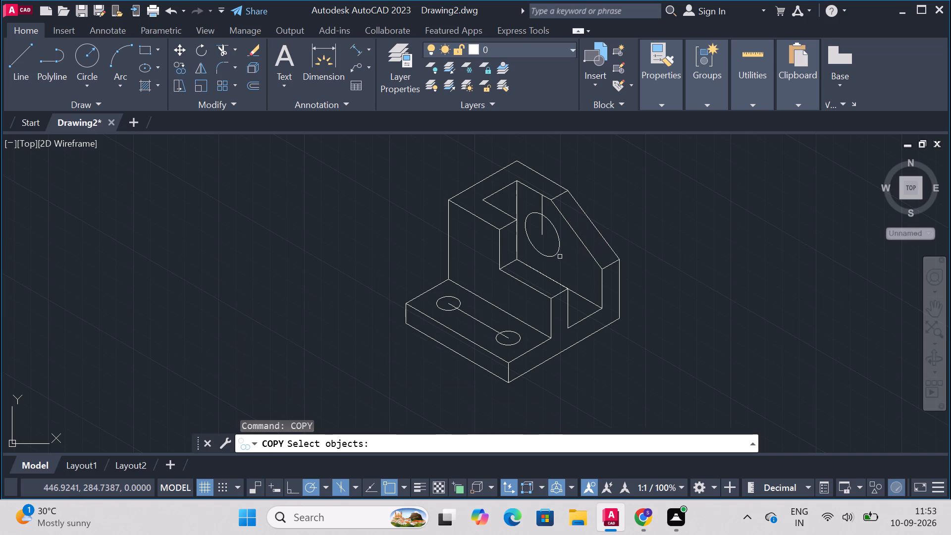
pyautogui.click(557, 251)
pyautogui.press('Return')
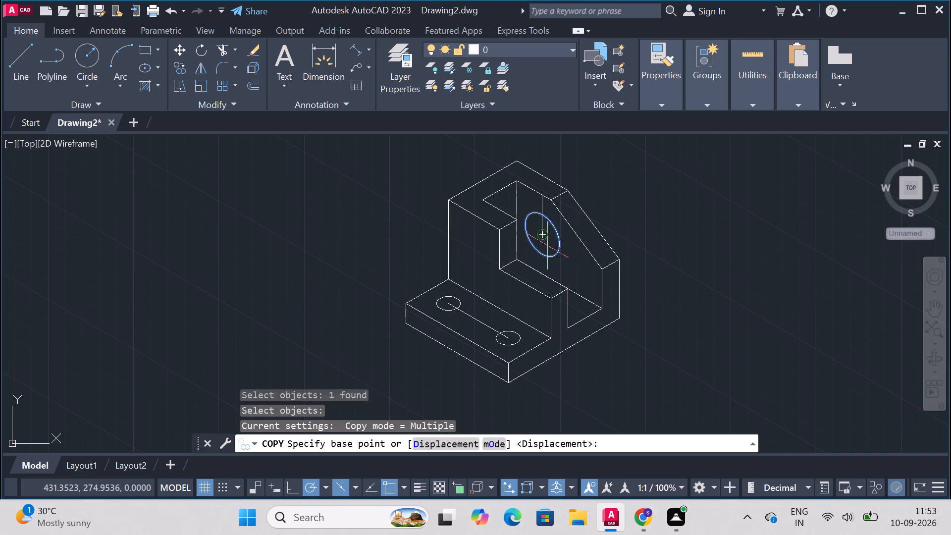
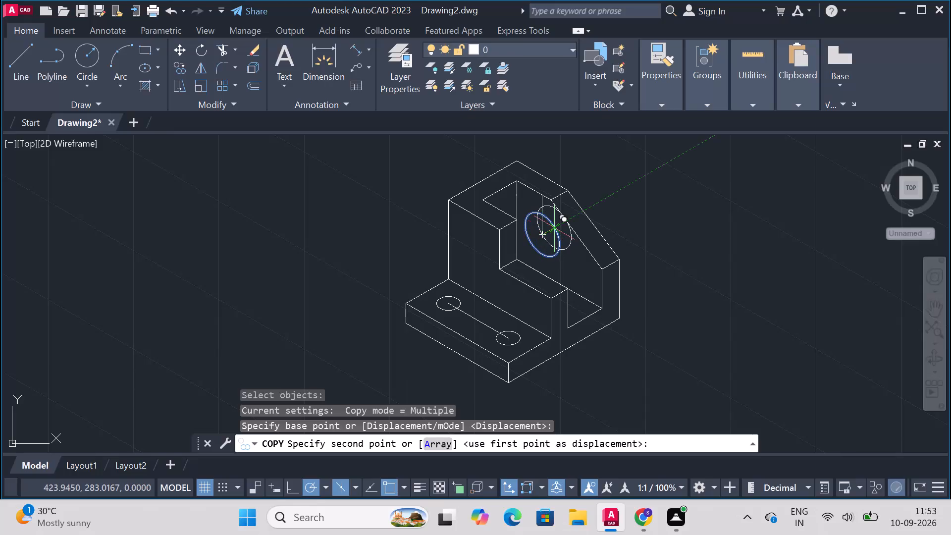
# Place the copy of the radius-10 isocircle 10 units away up along the 30° direction.
pyautogui.write('10')
pyautogui.press('Return')
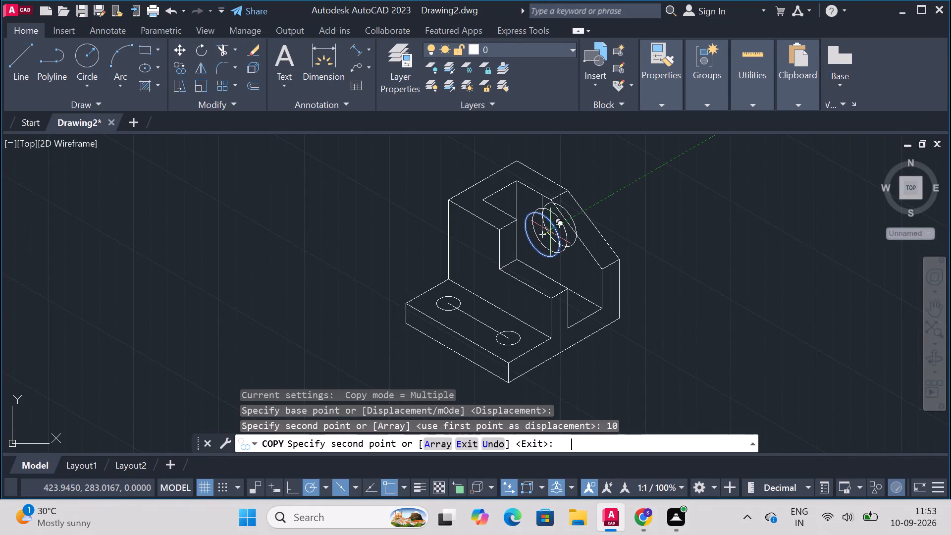
pyautogui.press('Escape')
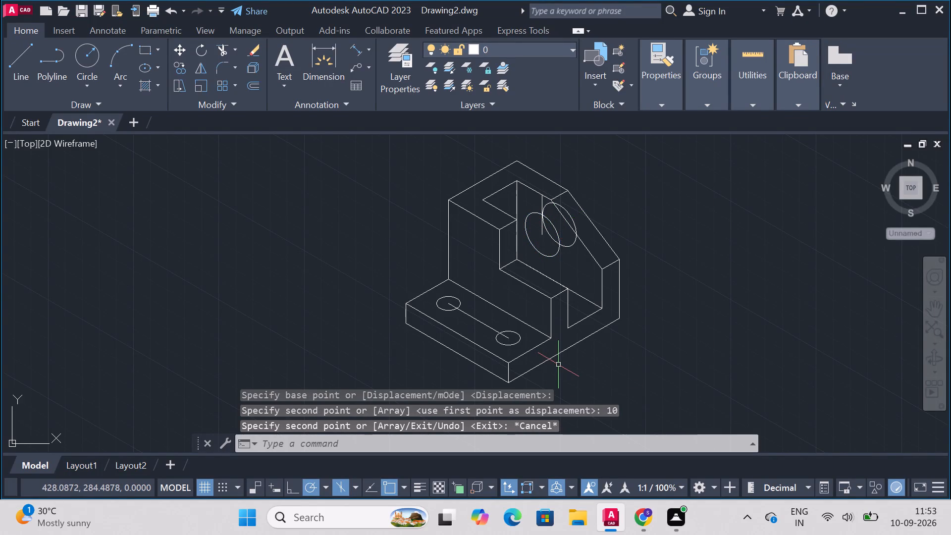
# Trim the copied isocircle to the arc inside the original hole and trim away the vertical construction line.
pyautogui.write('trim')
pyautogui.press('Return')
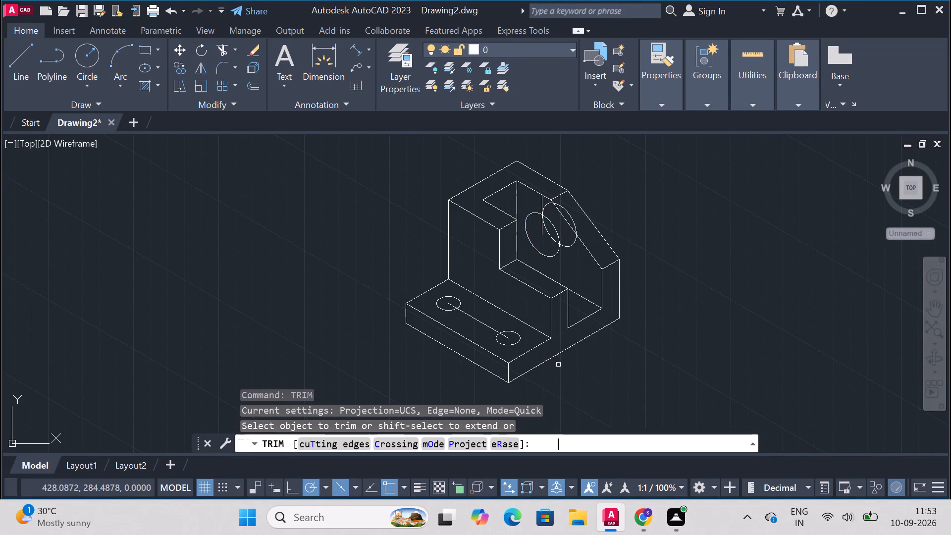
pyautogui.click(576, 227)
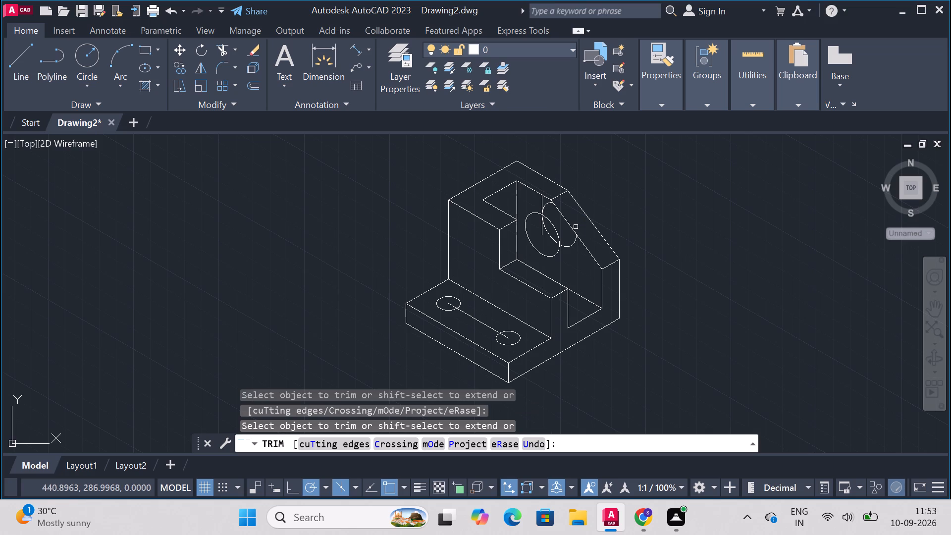
pyautogui.click(571, 246)
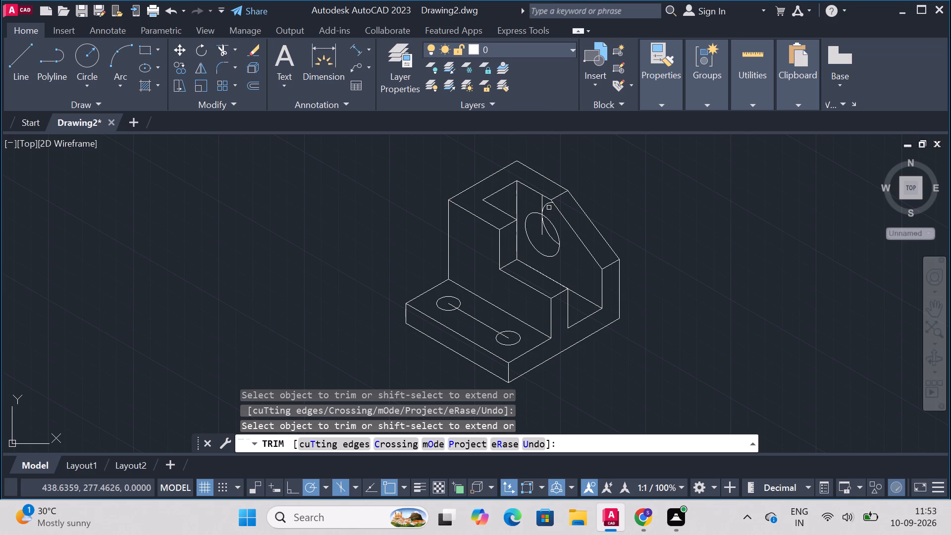
pyautogui.click(548, 204)
pyautogui.click(540, 204)
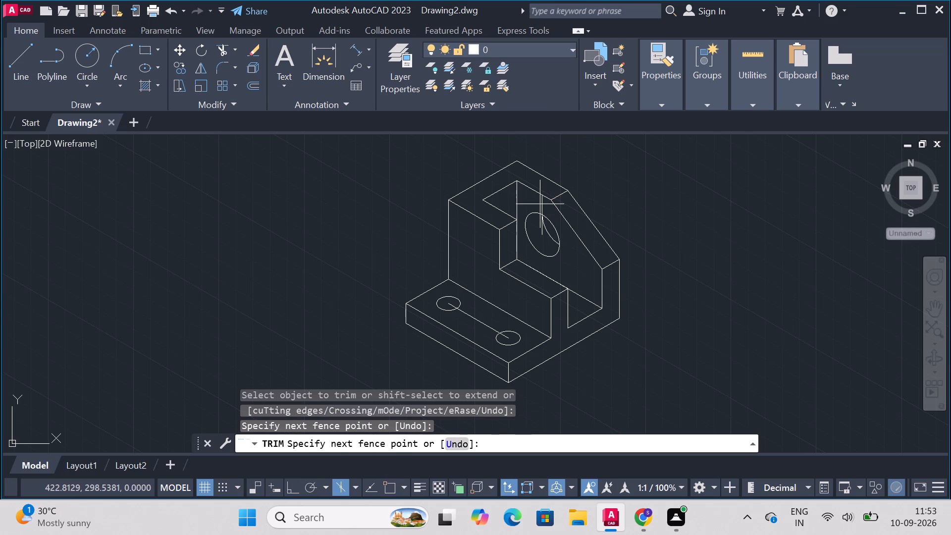
pyautogui.click(549, 208)
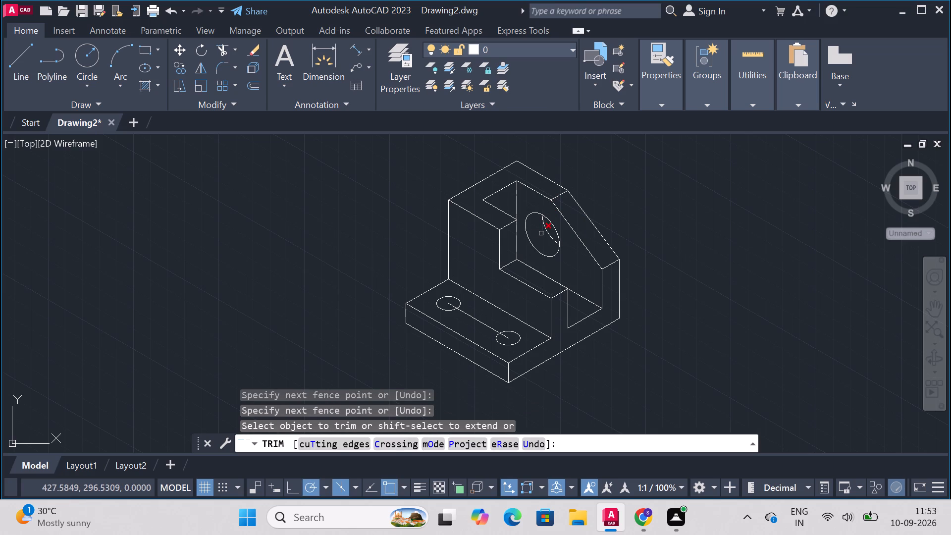
pyautogui.click(542, 232)
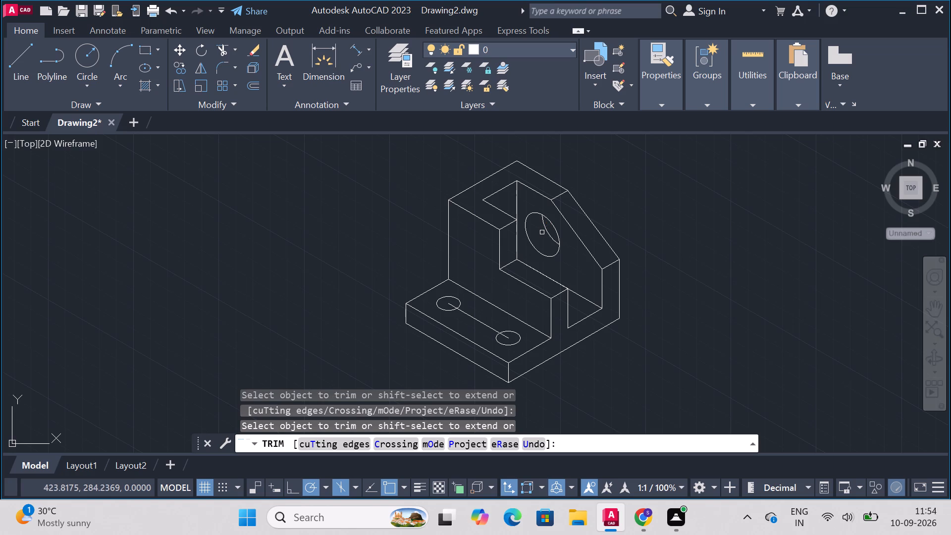
pyautogui.press('Escape')
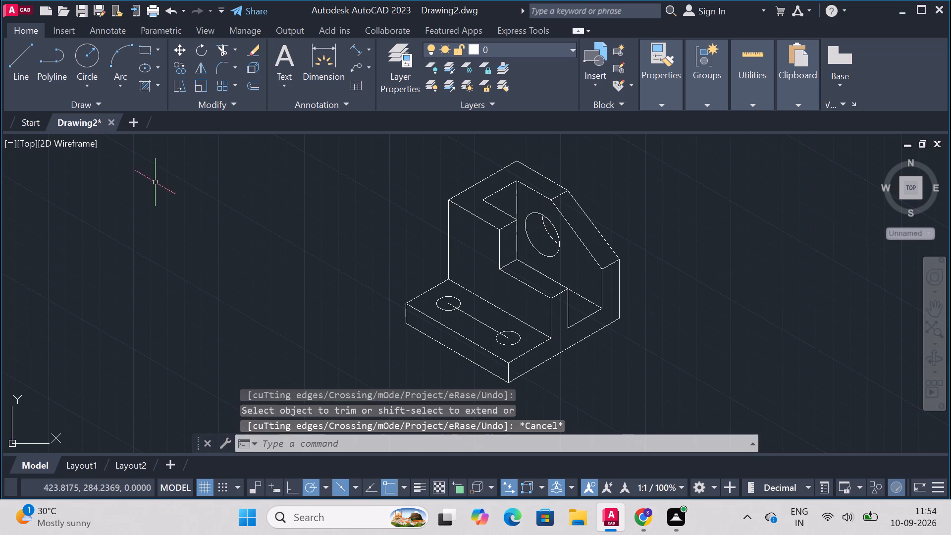
pyautogui.press('Escape')
# Dimension the base's two lower outer edges that meet at its front bottom corner, placing both dimensions below the bracket.
pyautogui.click(314, 63)
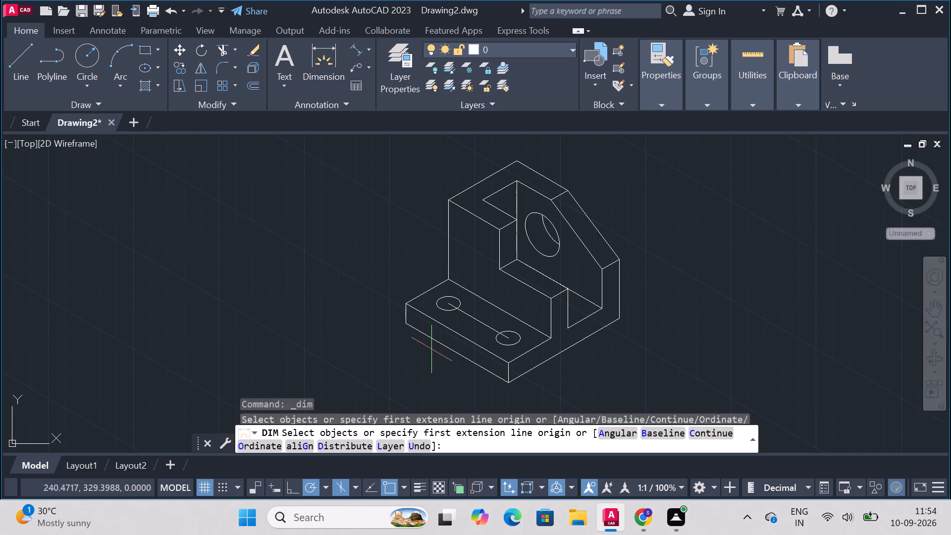
pyautogui.click(441, 349)
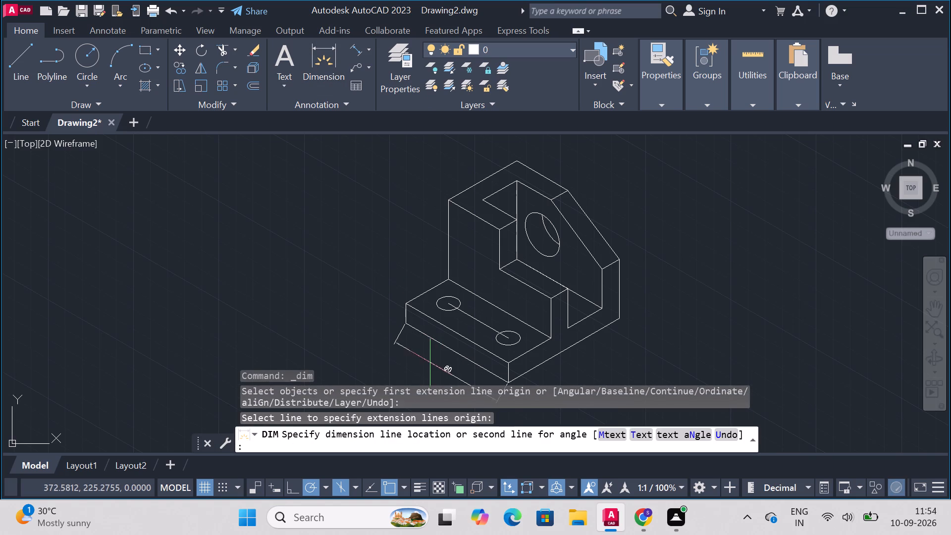
pyautogui.click(429, 362)
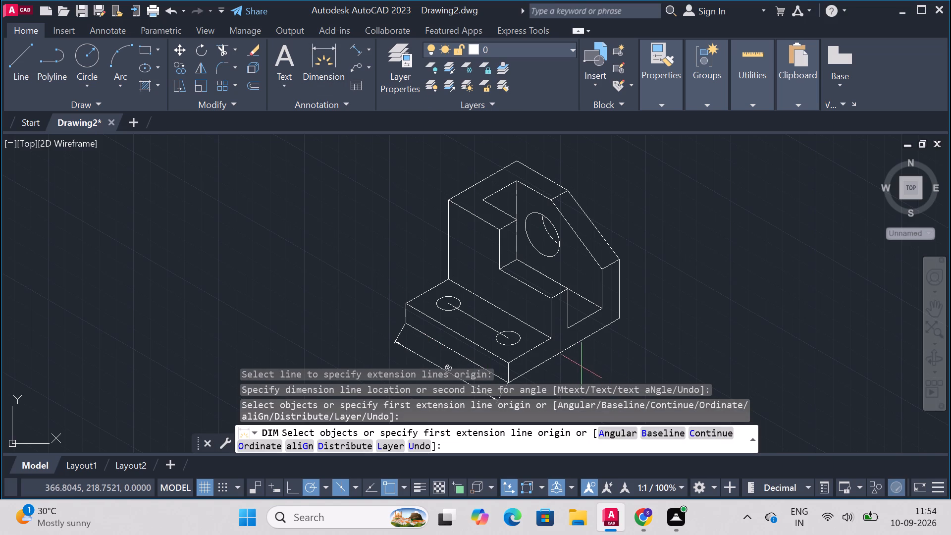
pyautogui.click(569, 350)
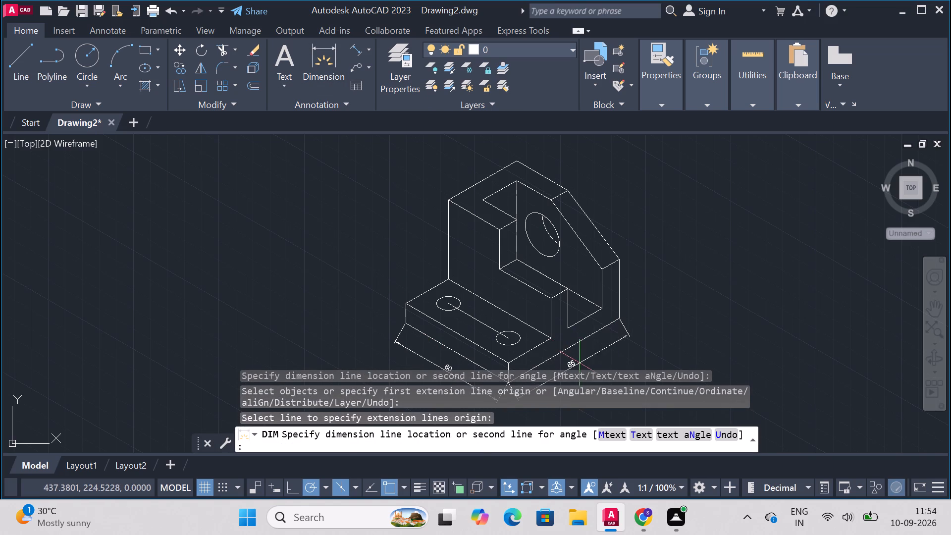
pyautogui.click(580, 364)
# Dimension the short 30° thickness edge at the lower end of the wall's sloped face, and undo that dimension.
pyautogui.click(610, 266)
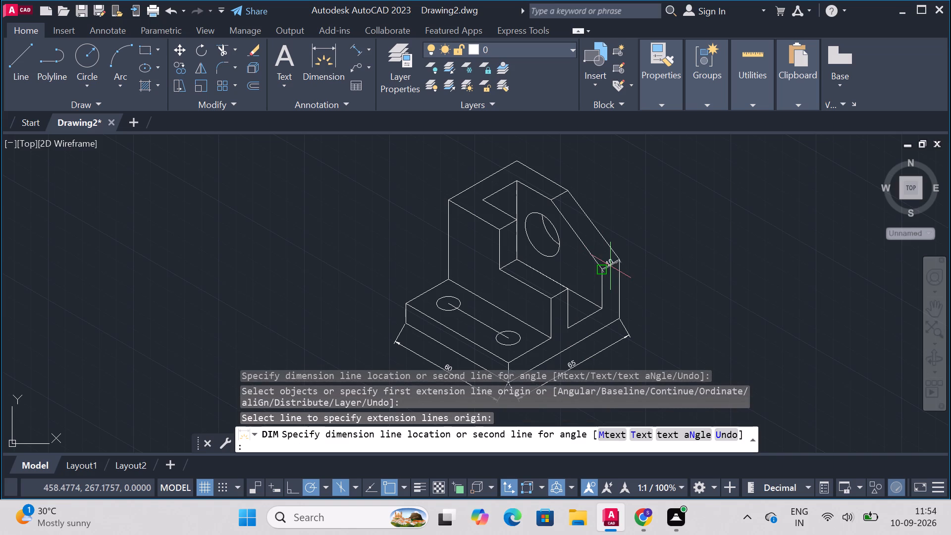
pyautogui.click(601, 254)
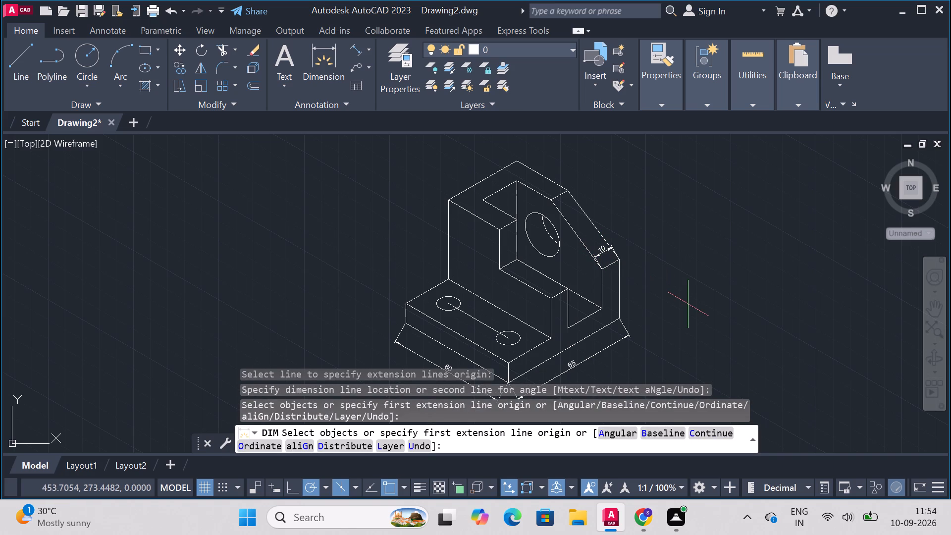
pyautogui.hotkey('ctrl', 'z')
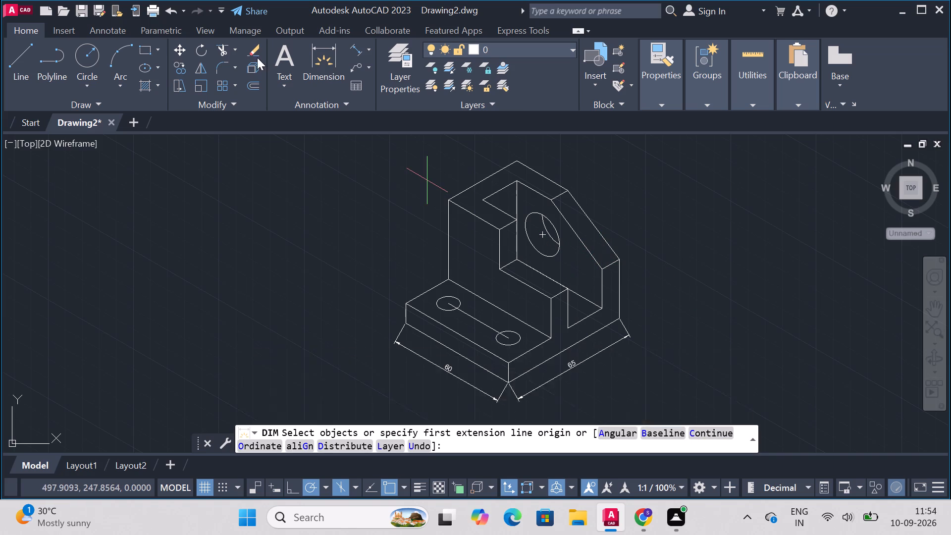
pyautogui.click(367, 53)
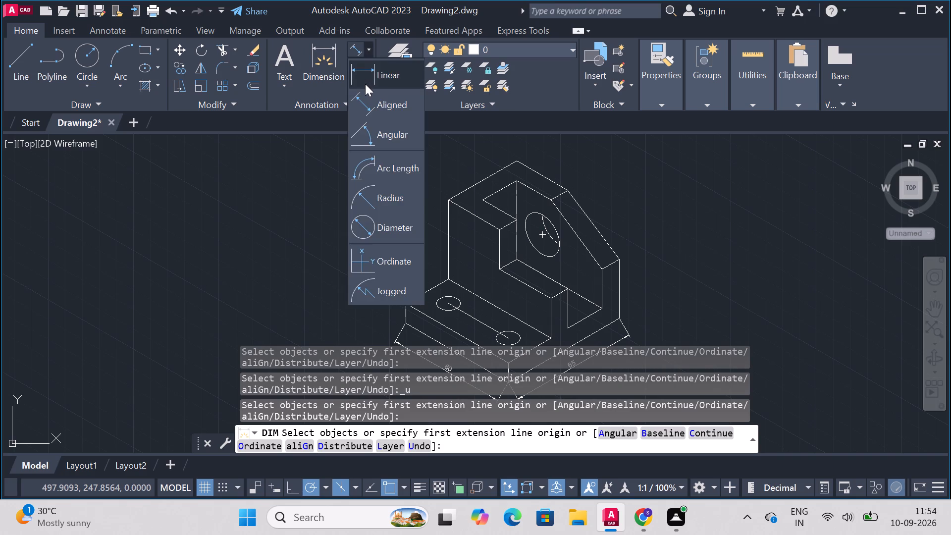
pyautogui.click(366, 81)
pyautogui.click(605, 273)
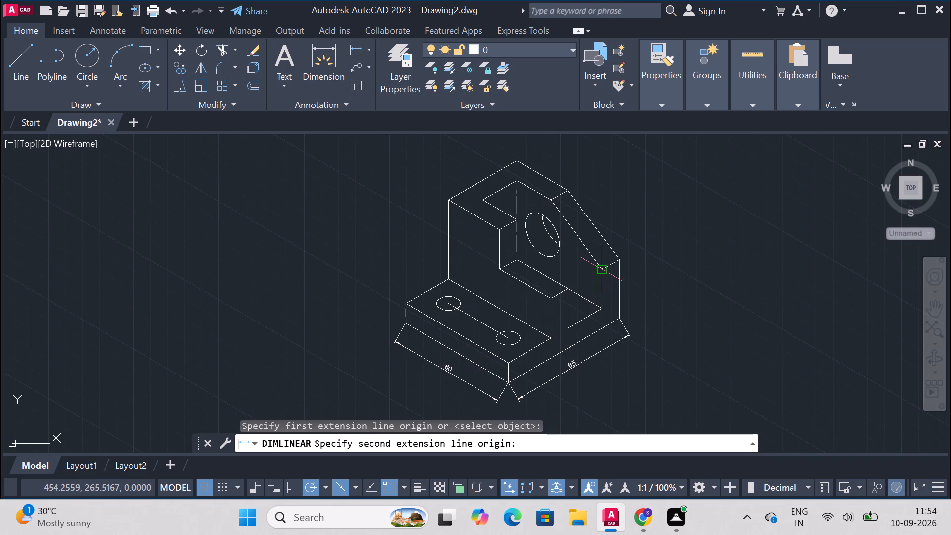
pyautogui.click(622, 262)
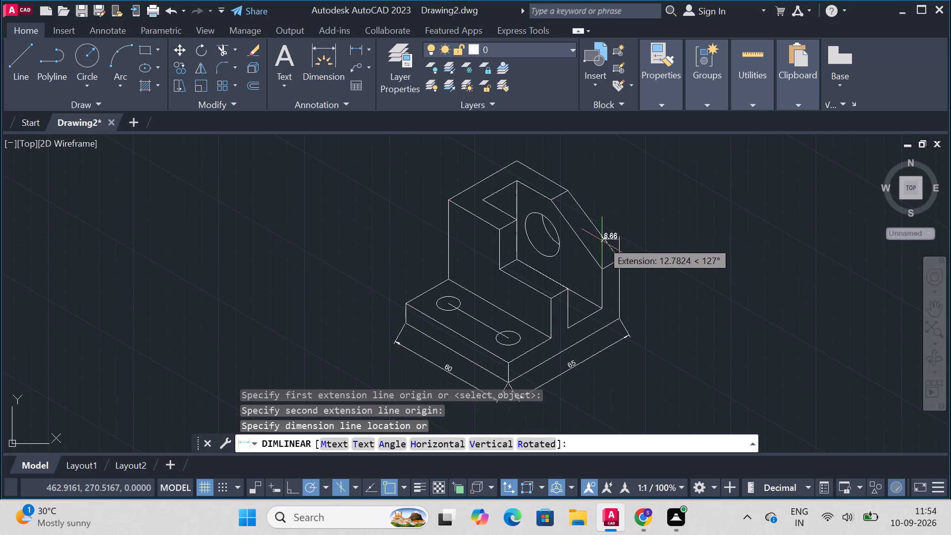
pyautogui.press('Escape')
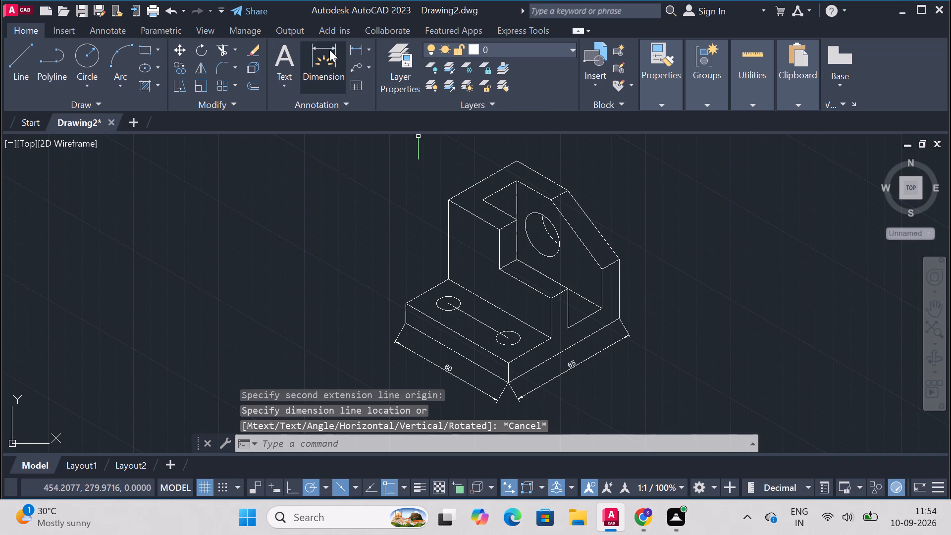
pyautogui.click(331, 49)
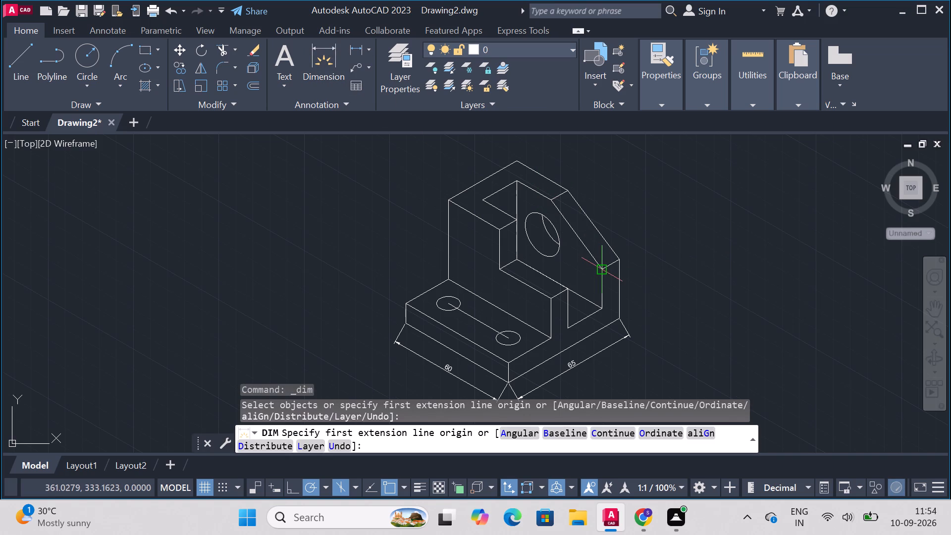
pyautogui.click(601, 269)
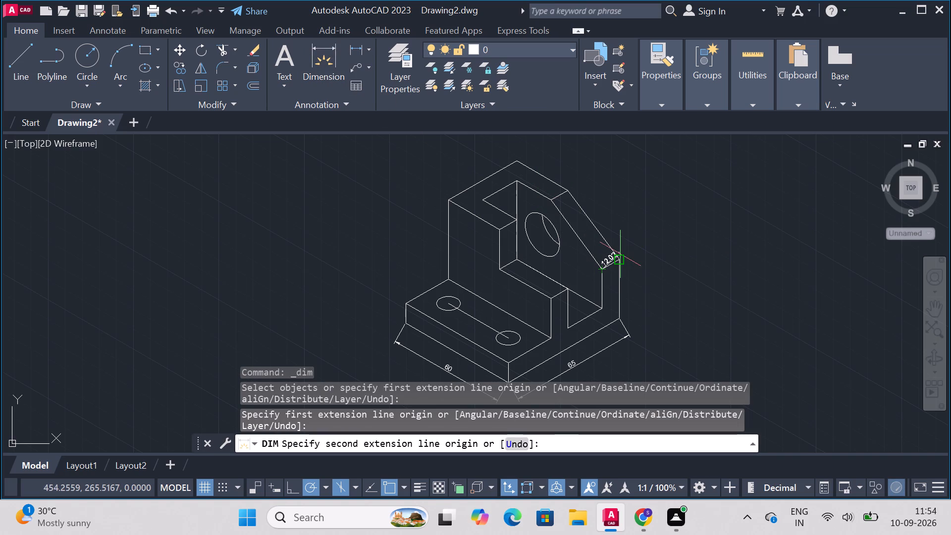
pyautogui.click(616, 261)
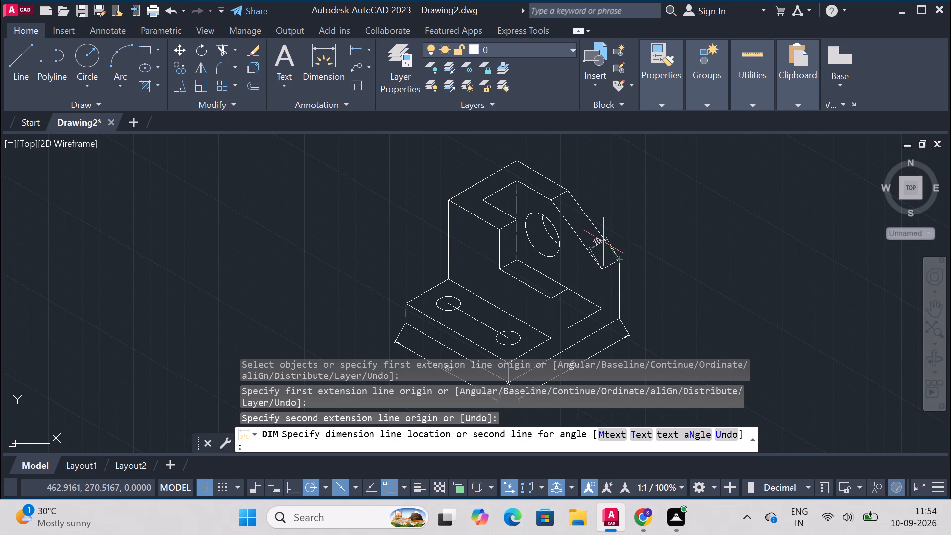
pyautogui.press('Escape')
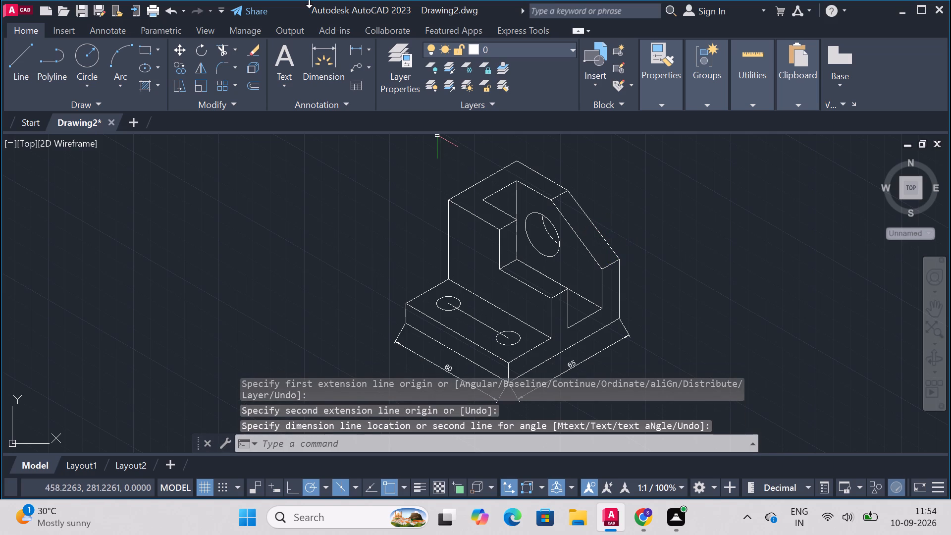
# Add an aligned dimension to the short thickness edge at the lower end of the wall's sloped face.
pyautogui.click(363, 50)
pyautogui.click(369, 51)
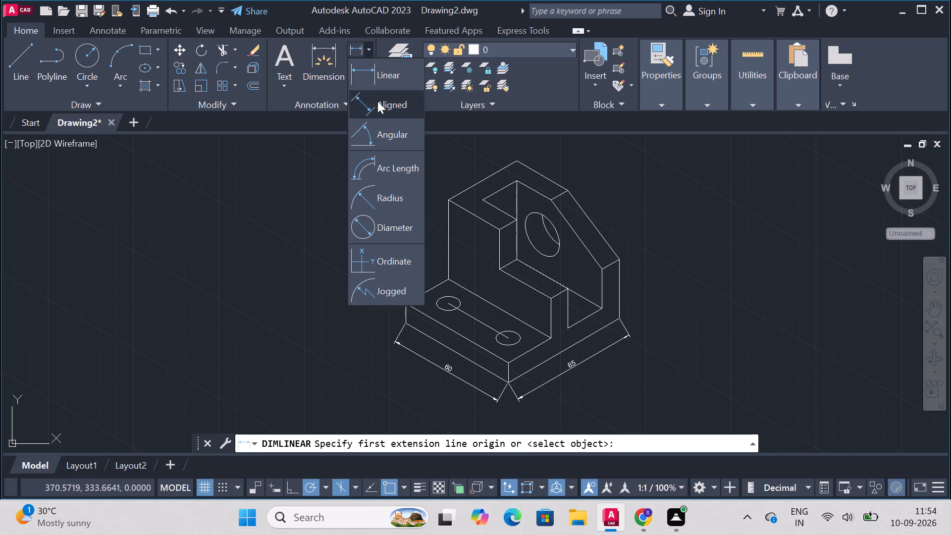
pyautogui.click(377, 101)
pyautogui.click(597, 270)
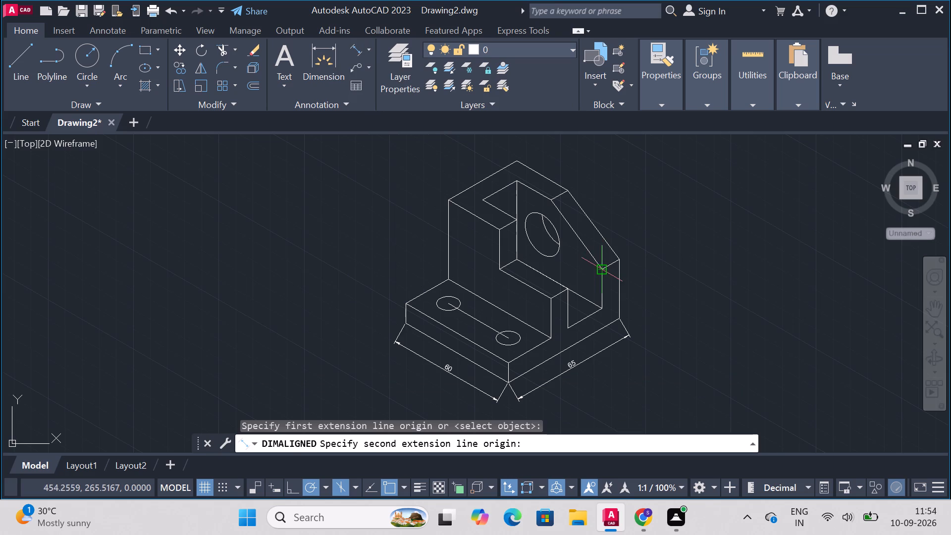
pyautogui.click(621, 256)
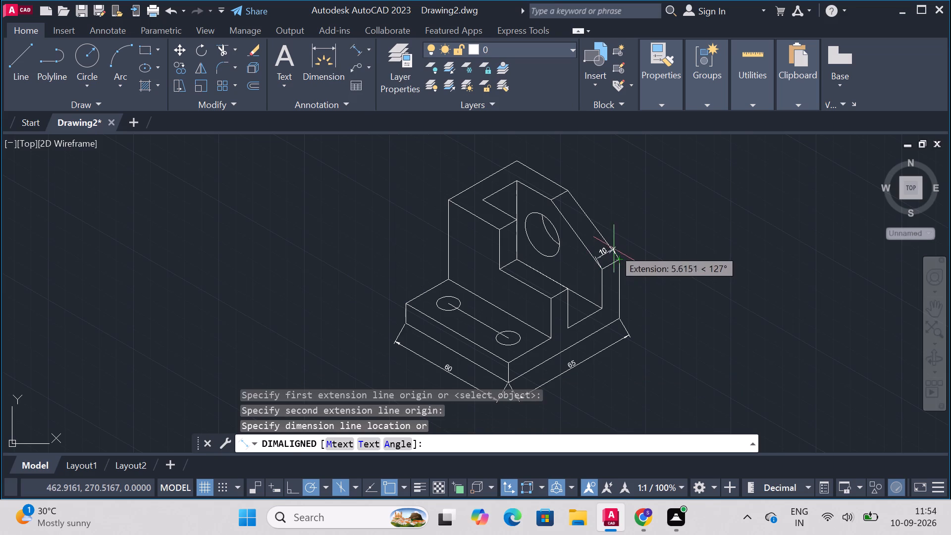
pyautogui.click(611, 245)
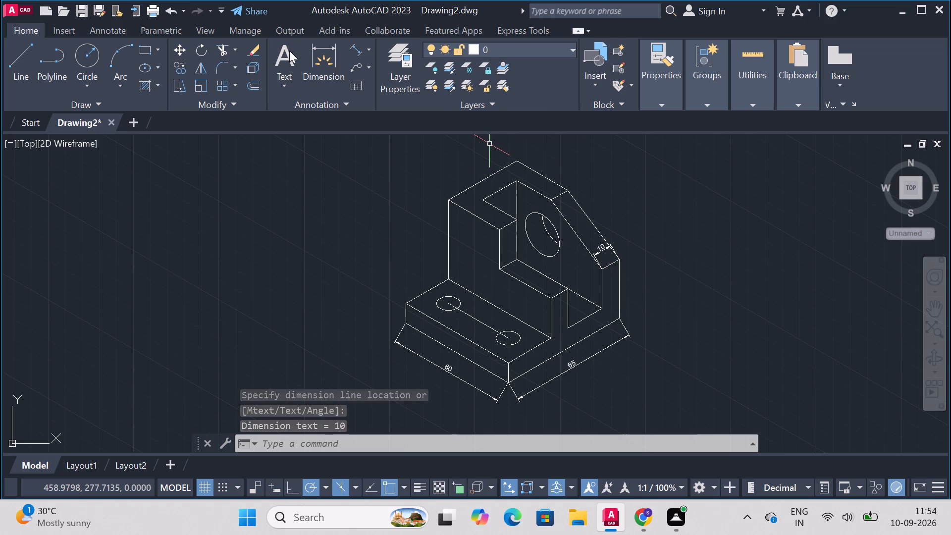
# Dimension the outer vertical edge below the sloped face, placing the dimension outside the bracket.
pyautogui.click(313, 56)
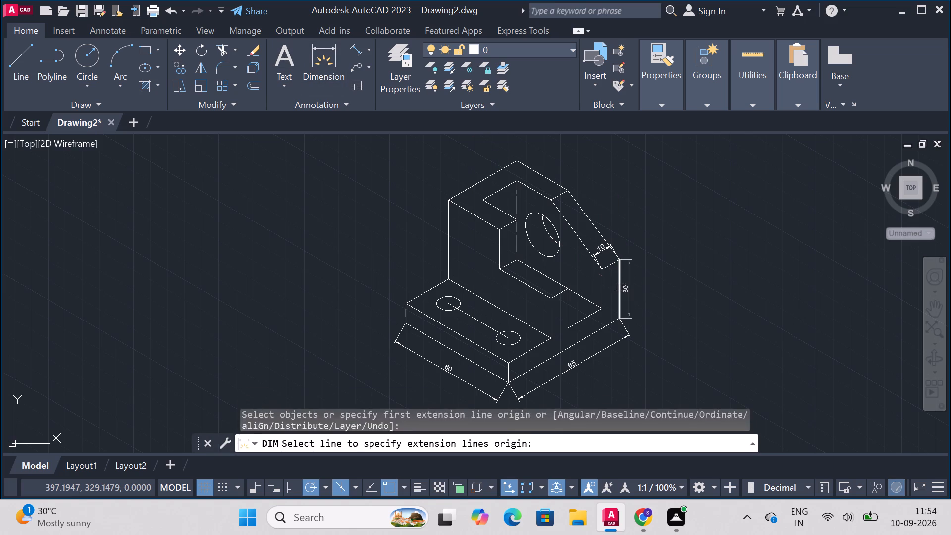
pyautogui.click(620, 287)
pyautogui.click(643, 283)
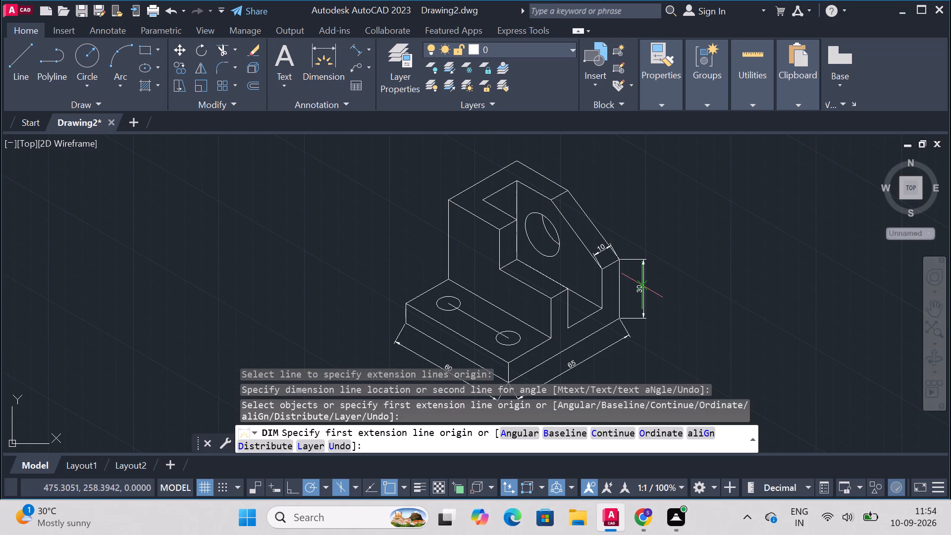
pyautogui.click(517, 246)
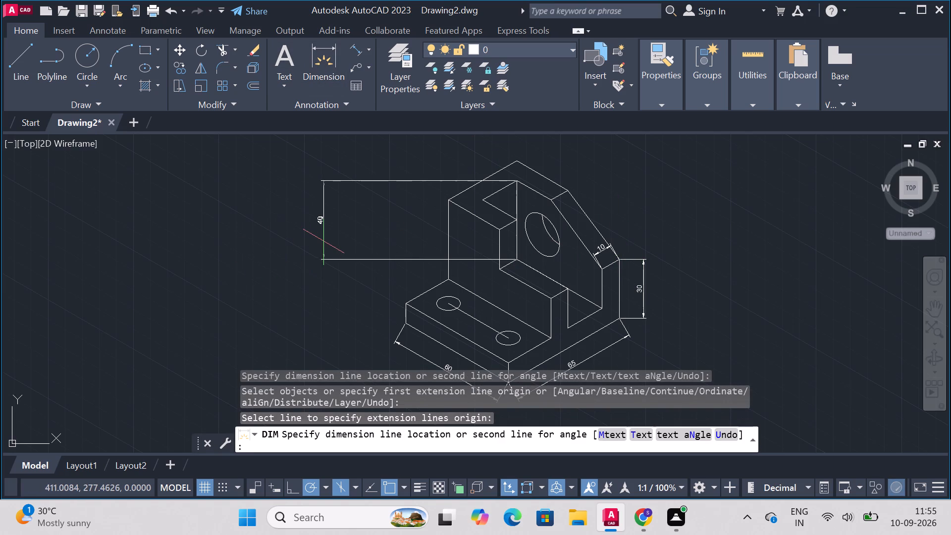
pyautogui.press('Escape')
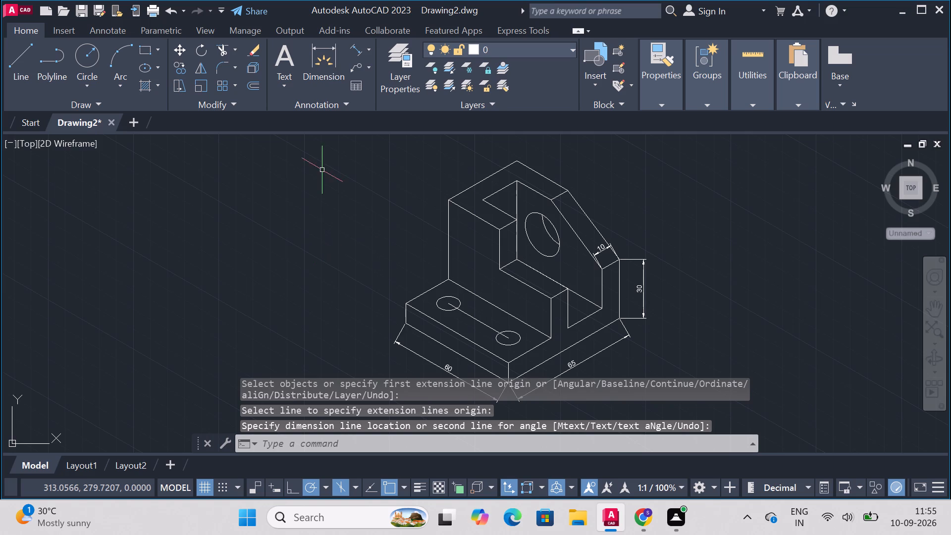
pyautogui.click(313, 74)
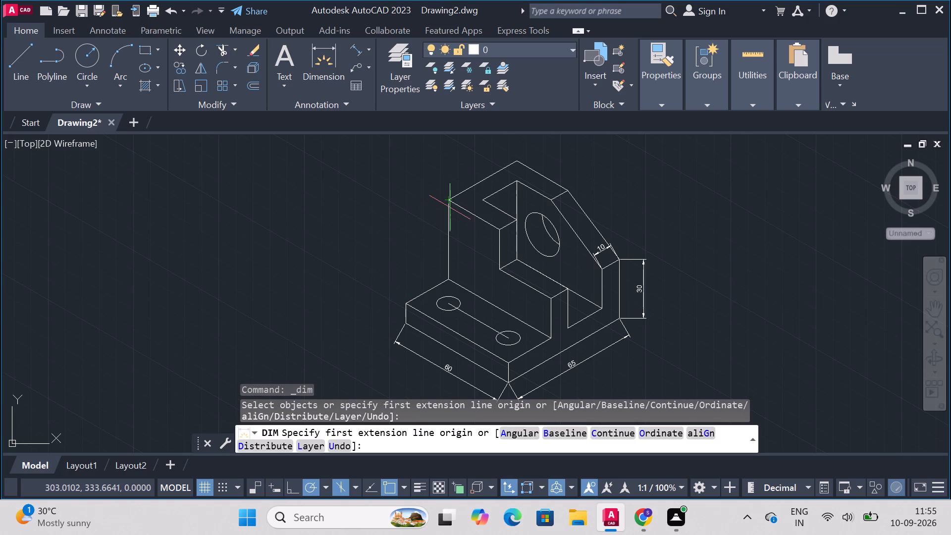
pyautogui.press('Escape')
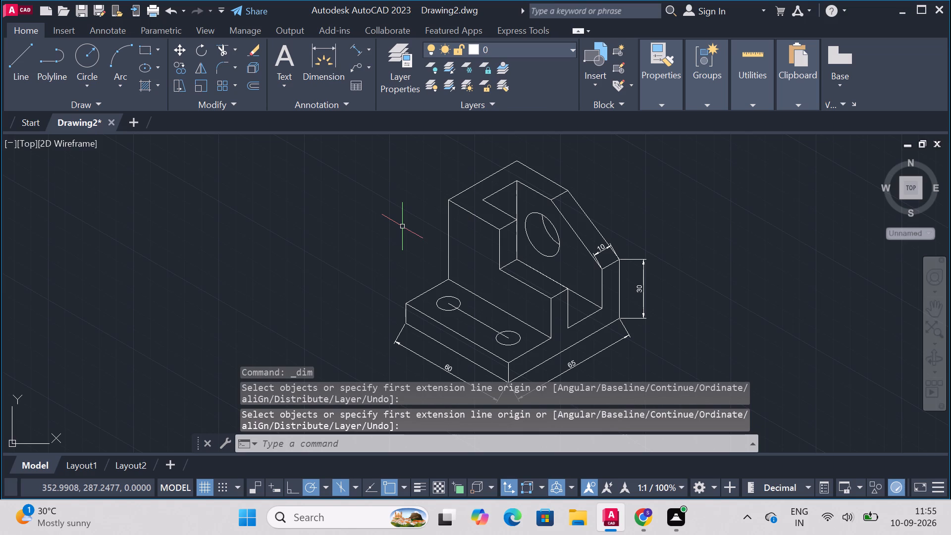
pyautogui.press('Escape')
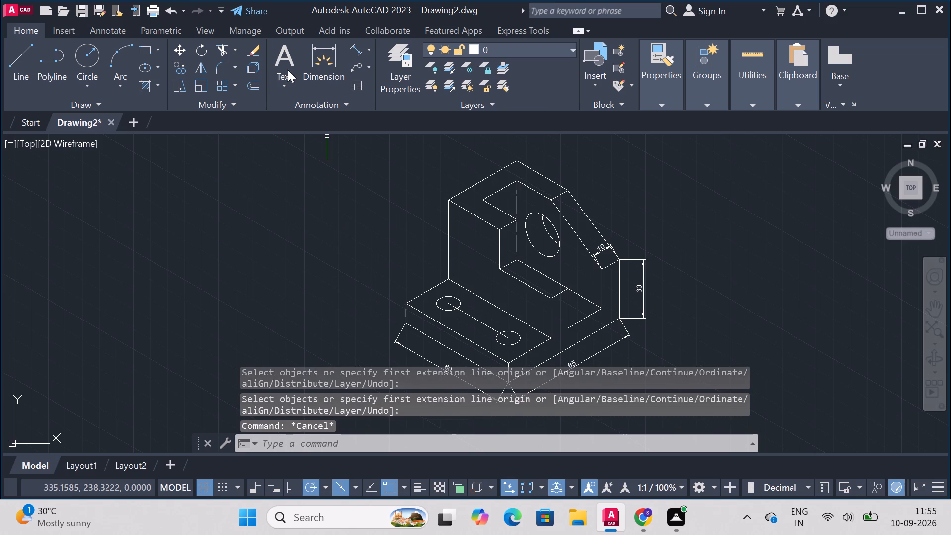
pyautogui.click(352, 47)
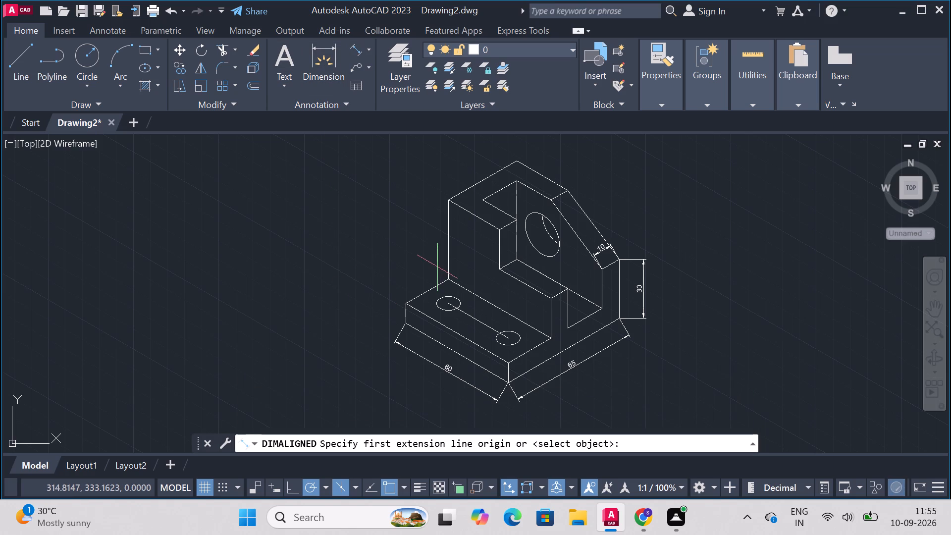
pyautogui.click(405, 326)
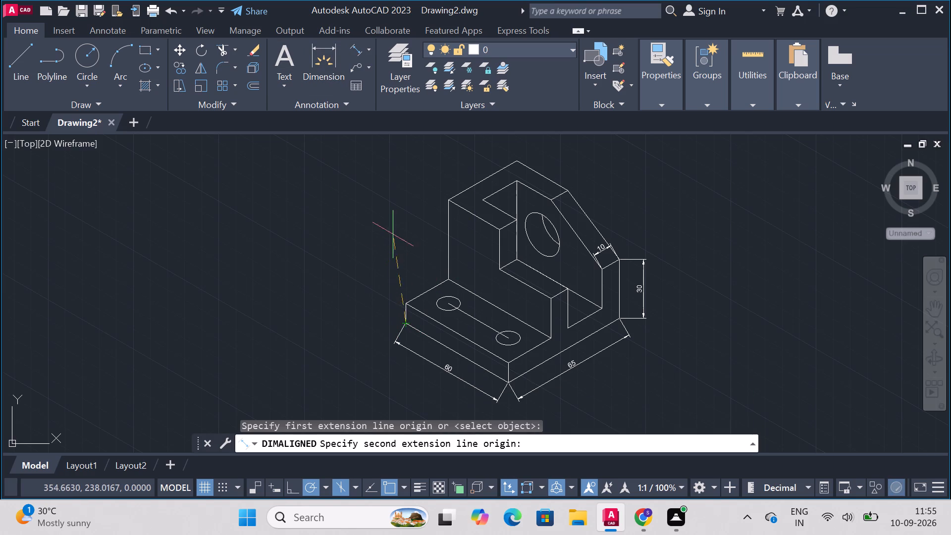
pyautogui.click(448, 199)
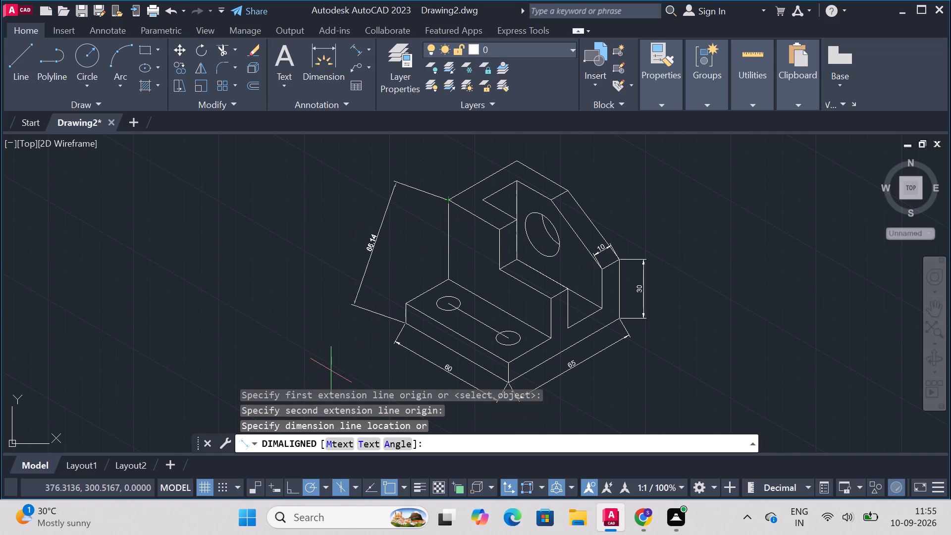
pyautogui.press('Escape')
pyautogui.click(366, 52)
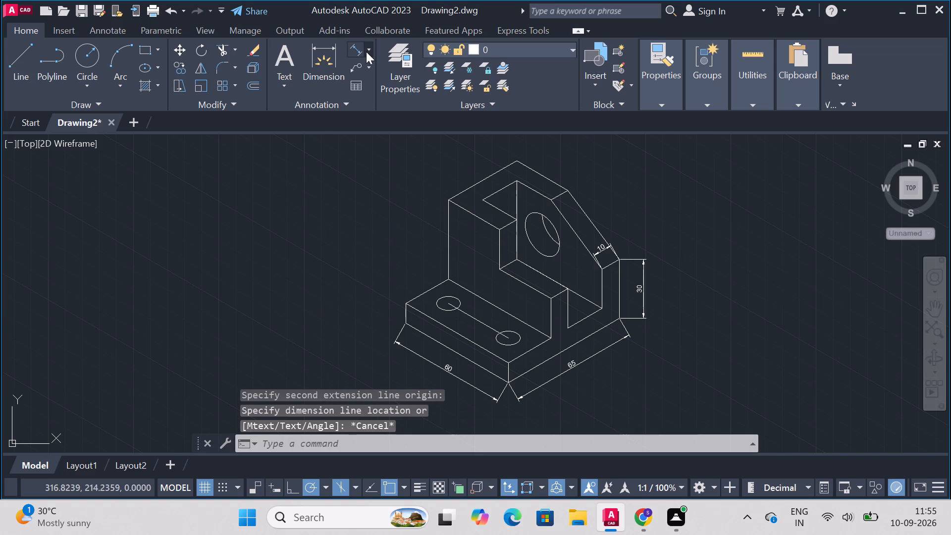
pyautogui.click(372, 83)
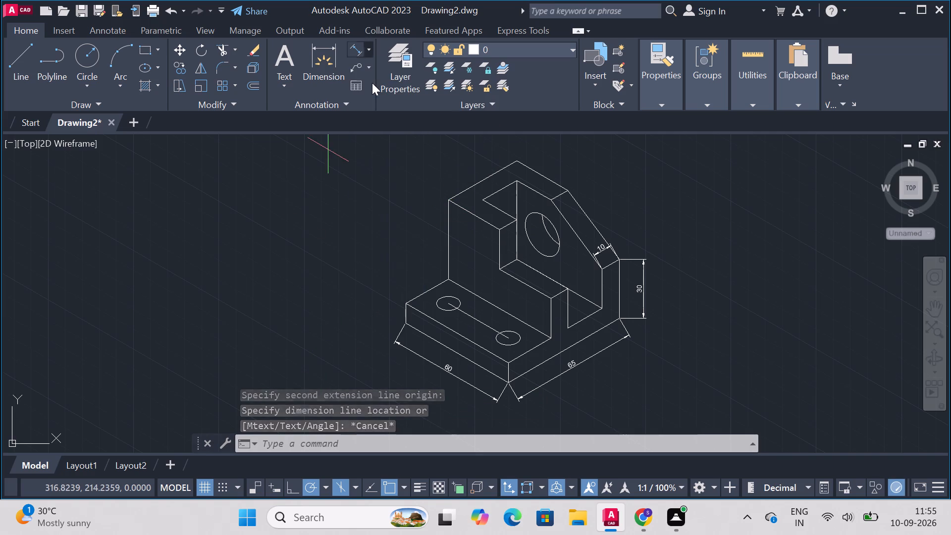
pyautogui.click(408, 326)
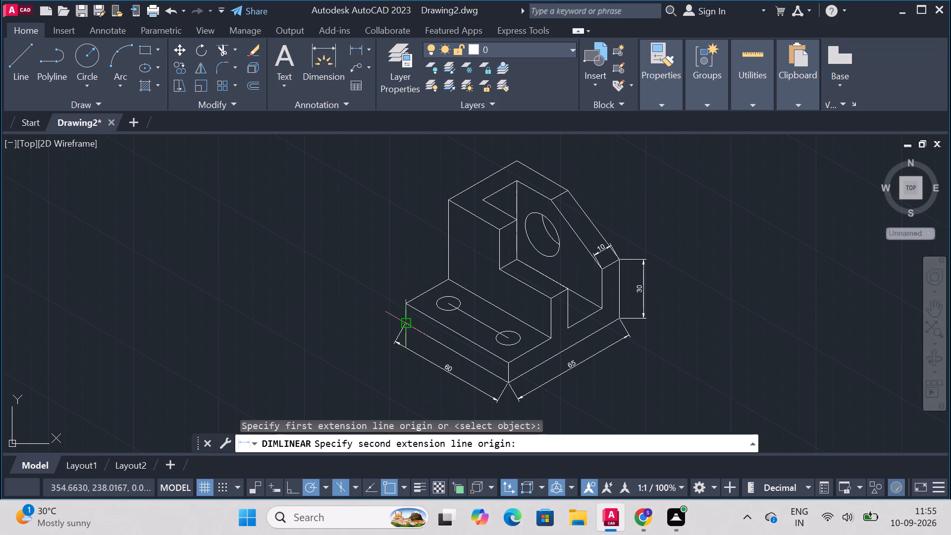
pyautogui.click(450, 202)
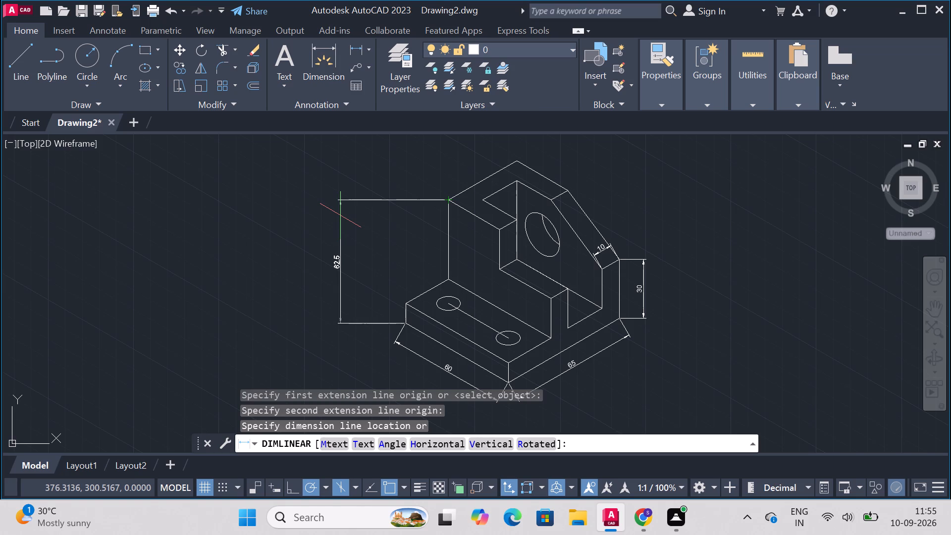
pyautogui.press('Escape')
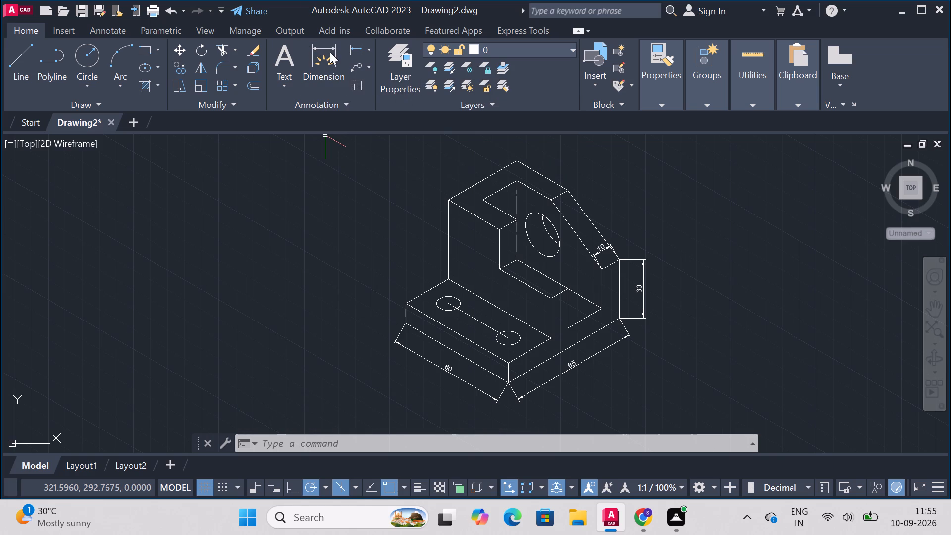
# Dimension the wall's two outer top edges that meet at its uppermost corner, placing both dimensions outside the bracket.
pyautogui.click(329, 52)
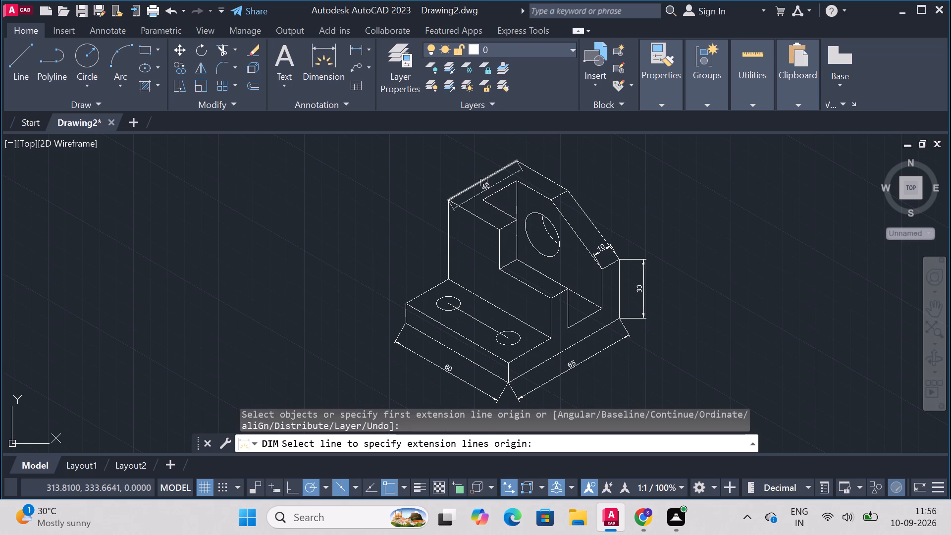
pyautogui.click(483, 183)
pyautogui.click(459, 169)
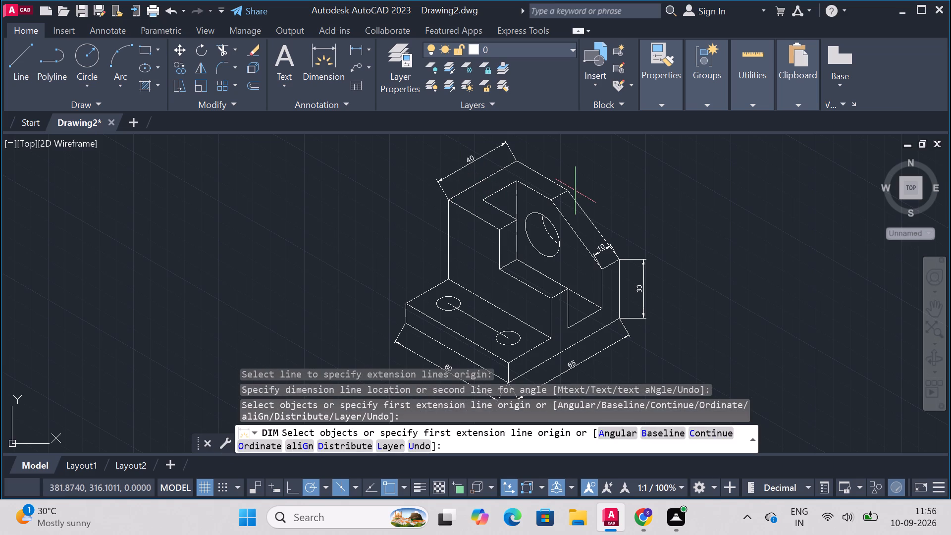
pyautogui.click(552, 181)
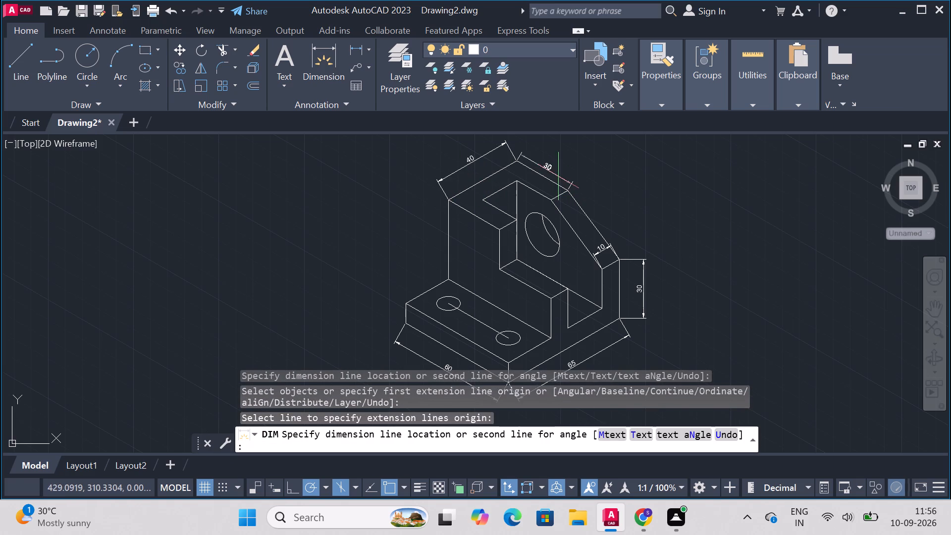
pyautogui.click(565, 171)
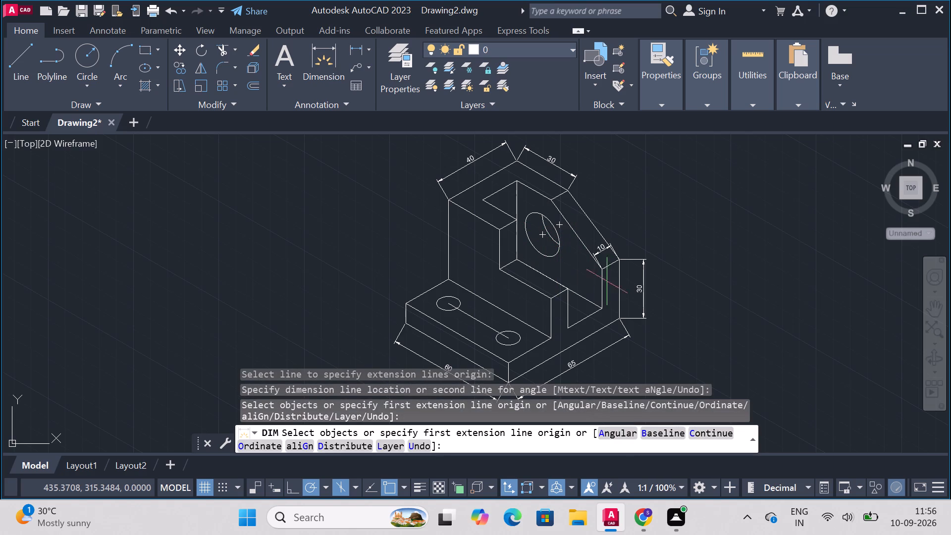
# Dimension the centre-to-centre line between the two base holes, placing the dimension just above that line.
pyautogui.click(477, 320)
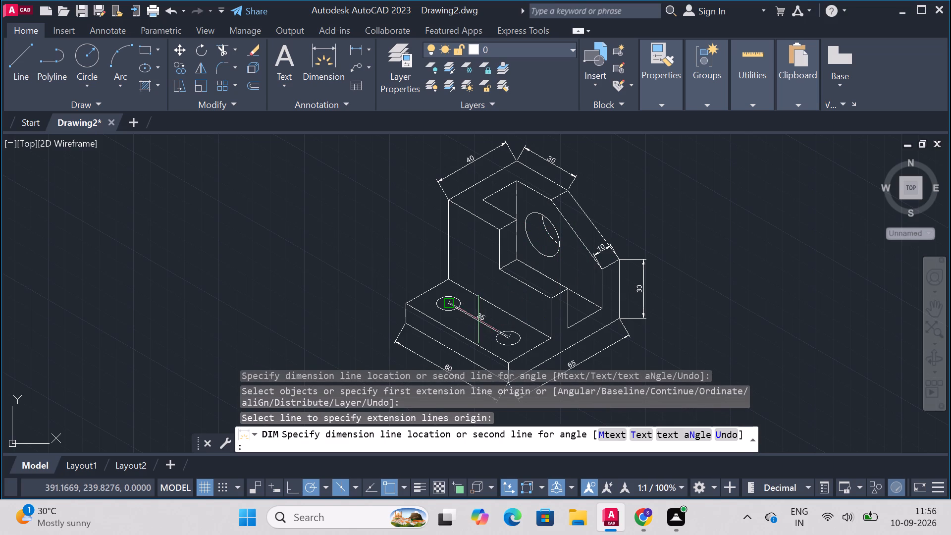
pyautogui.click(493, 313)
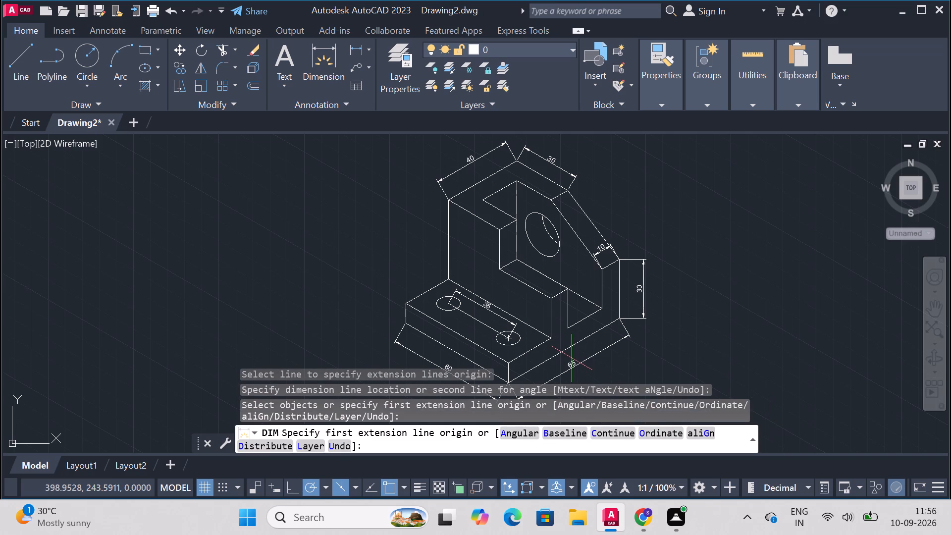
pyautogui.write('line')
pyautogui.press('Escape')
pyautogui.press('Escape')
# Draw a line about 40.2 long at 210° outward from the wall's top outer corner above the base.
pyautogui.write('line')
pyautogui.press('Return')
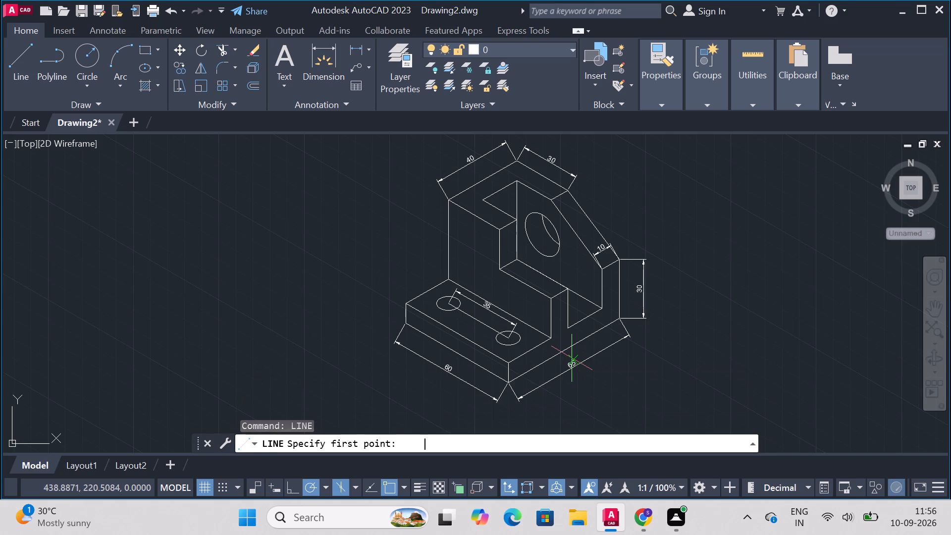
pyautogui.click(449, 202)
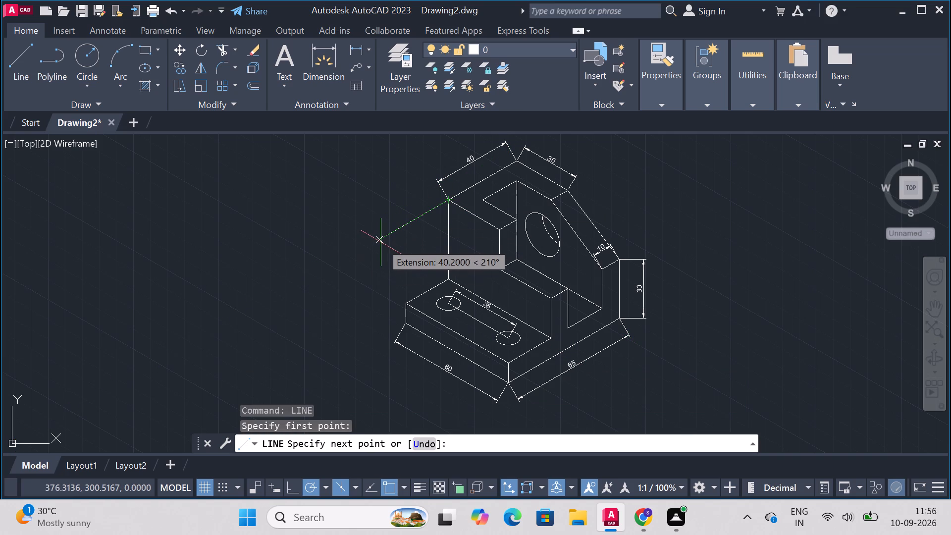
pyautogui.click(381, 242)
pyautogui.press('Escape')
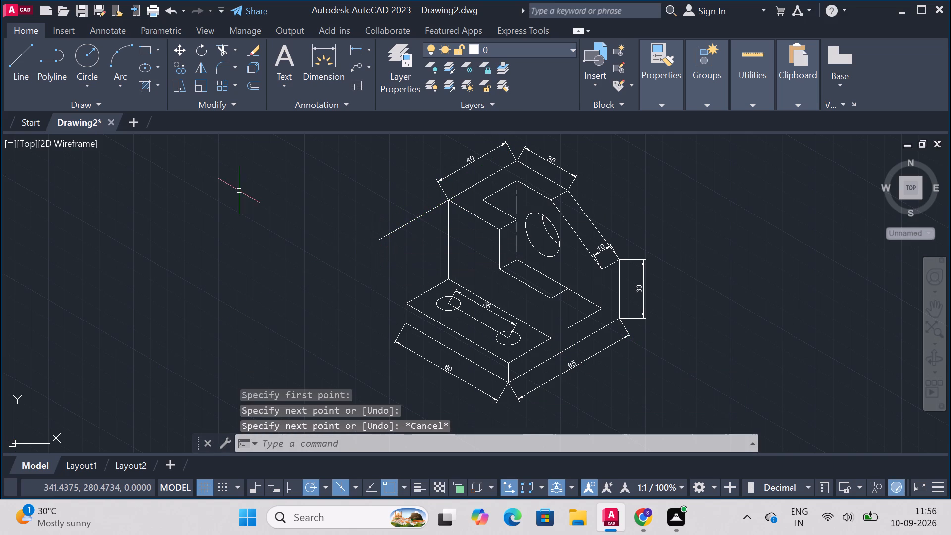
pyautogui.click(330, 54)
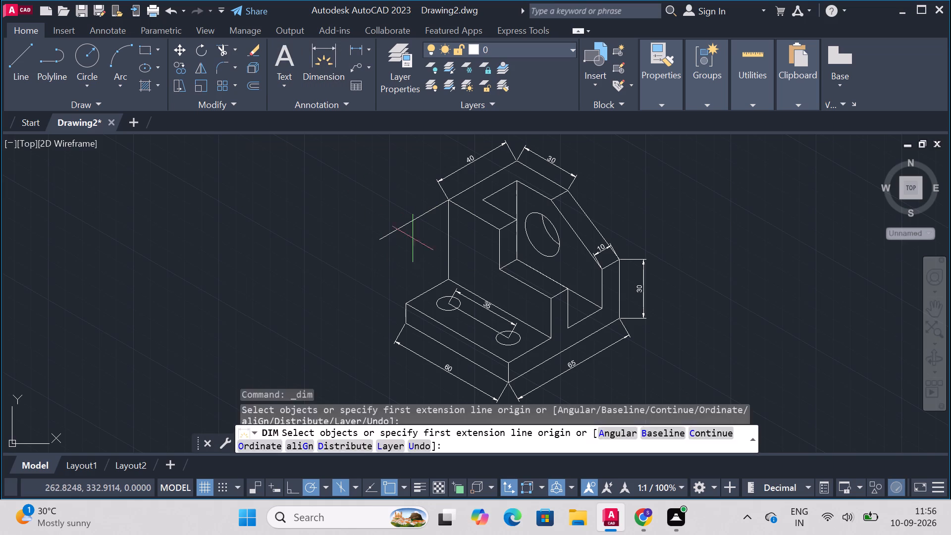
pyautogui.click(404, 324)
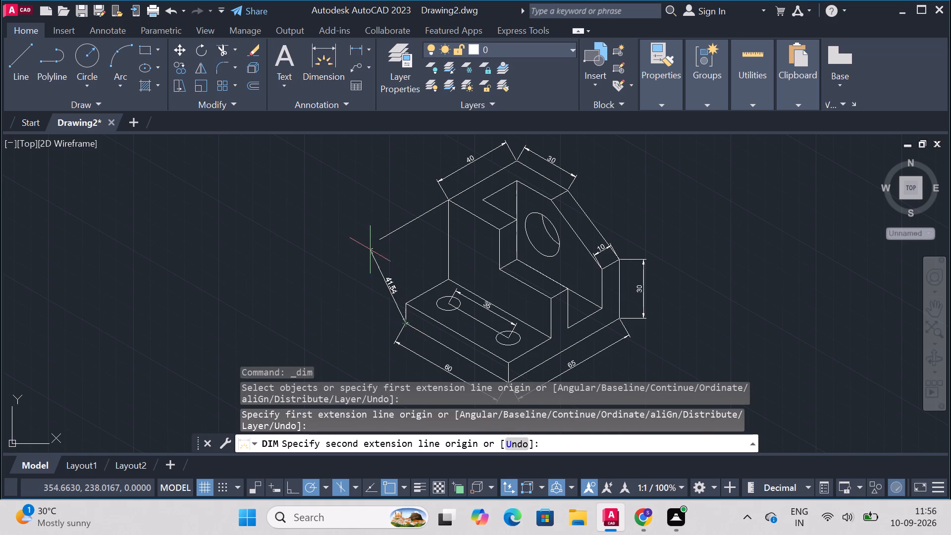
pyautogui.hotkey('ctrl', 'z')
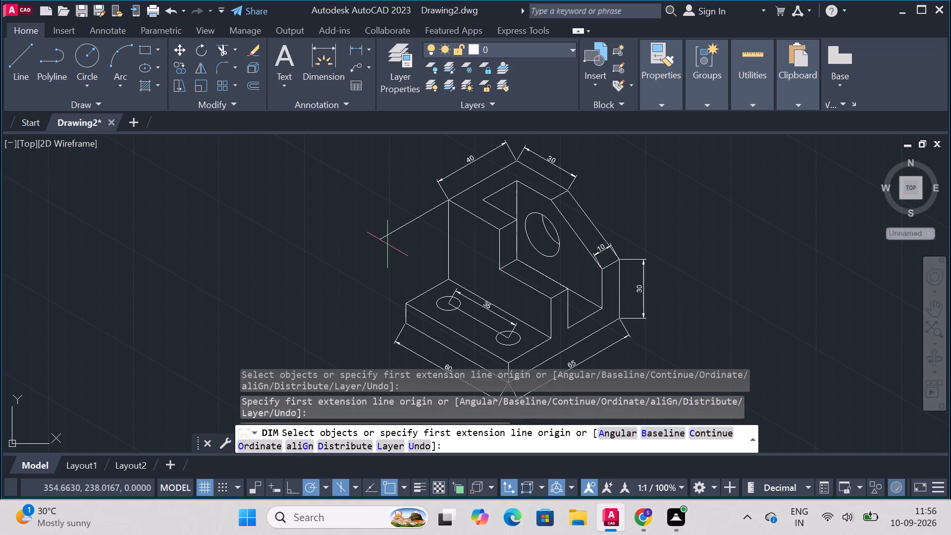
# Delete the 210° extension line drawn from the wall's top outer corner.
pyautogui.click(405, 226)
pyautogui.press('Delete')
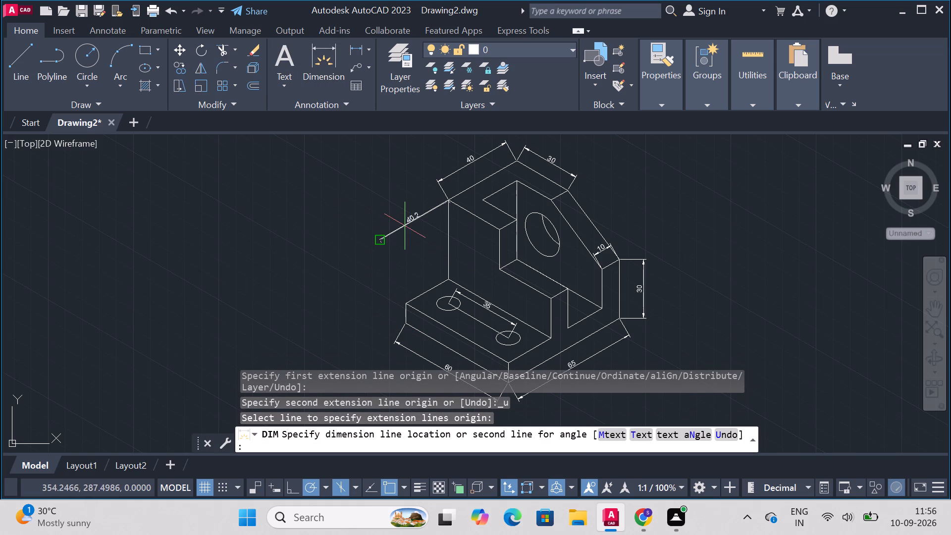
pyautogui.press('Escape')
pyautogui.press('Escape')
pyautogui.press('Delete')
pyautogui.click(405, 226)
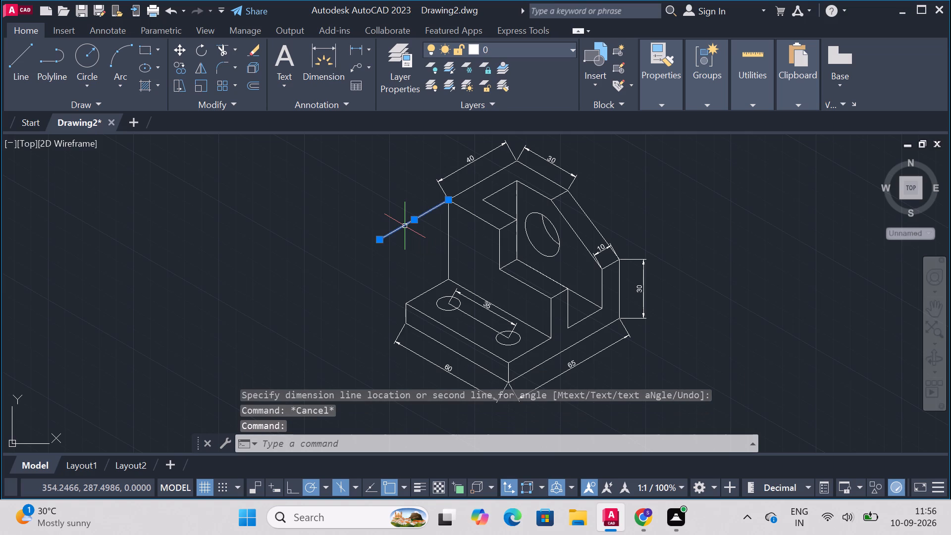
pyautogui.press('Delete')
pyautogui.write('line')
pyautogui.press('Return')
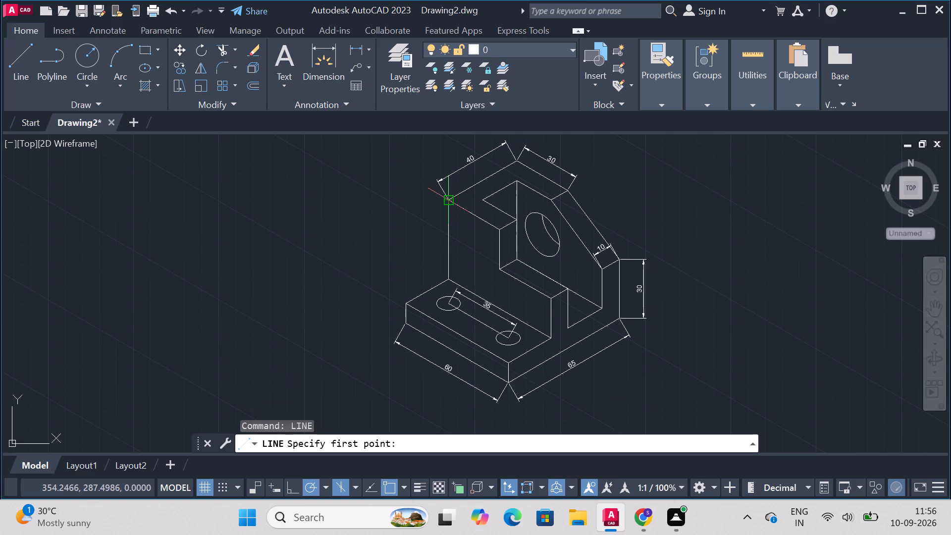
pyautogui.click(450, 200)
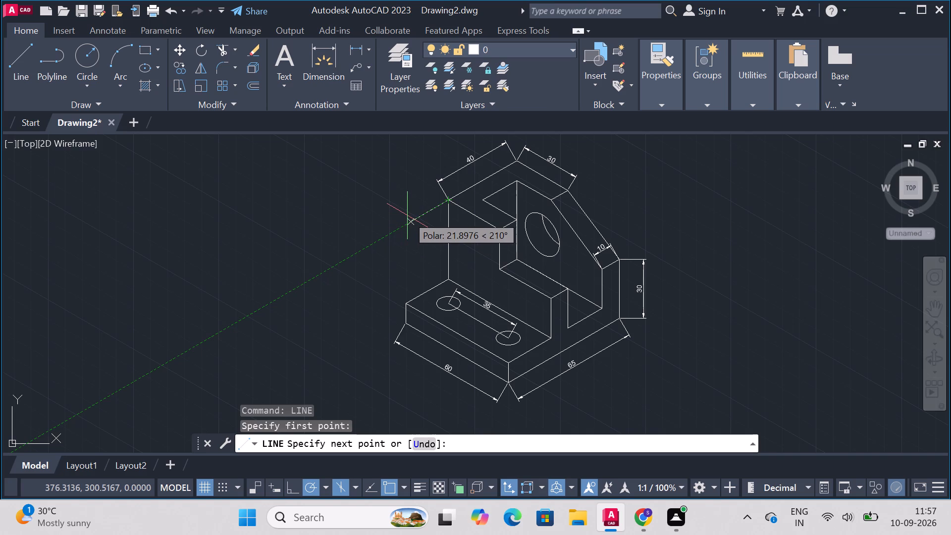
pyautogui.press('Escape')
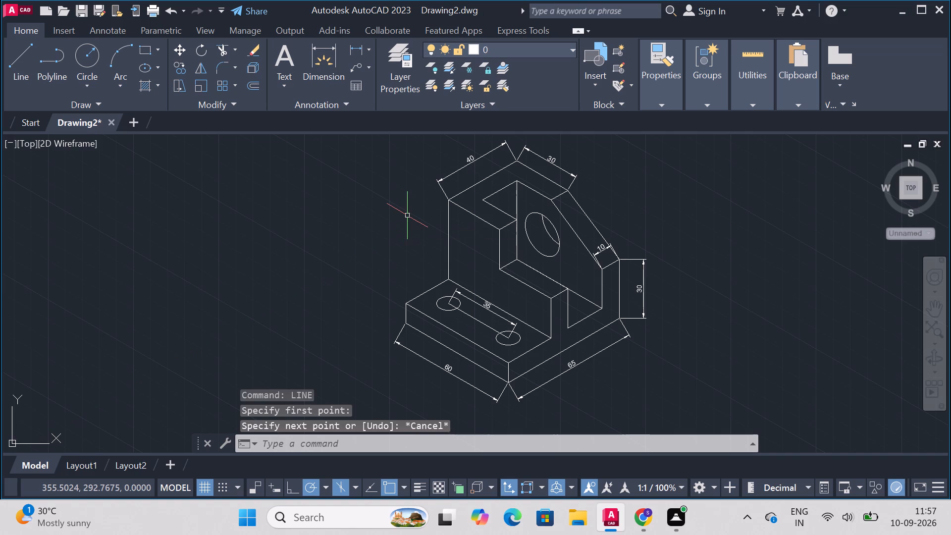
# Draw a 50-long vertical line up from the base's lower left corner, and connect its upper end to the wall's top outer corner.
pyautogui.write('line')
pyautogui.press('Return')
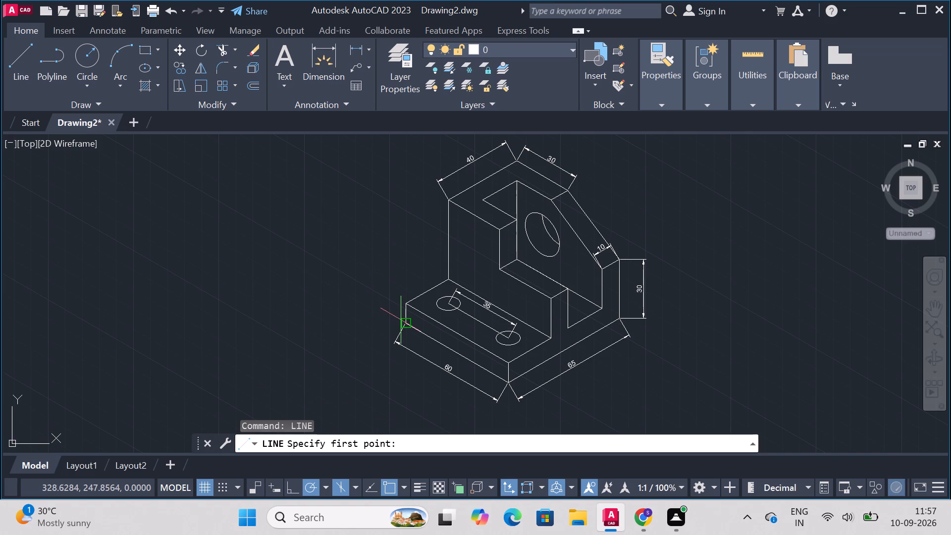
pyautogui.click(406, 322)
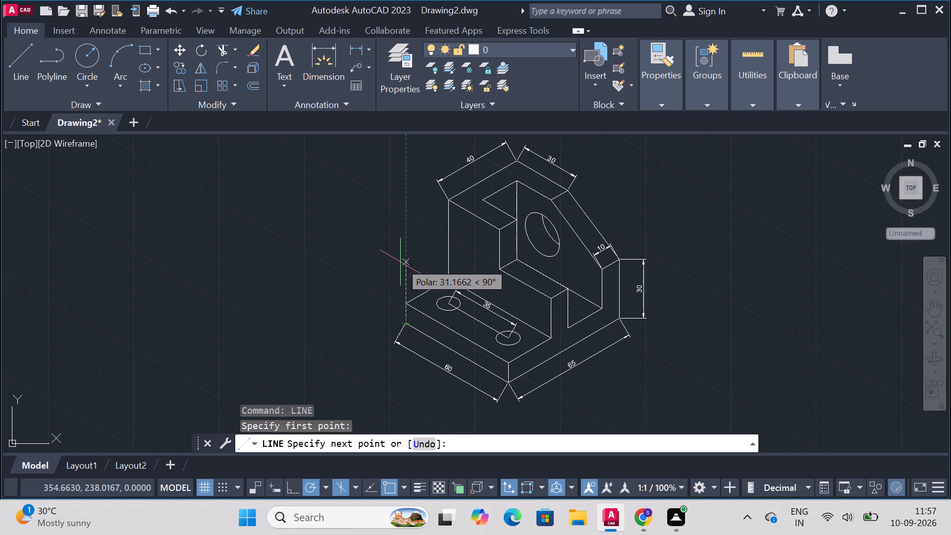
pyautogui.write('50')
pyautogui.press('Return')
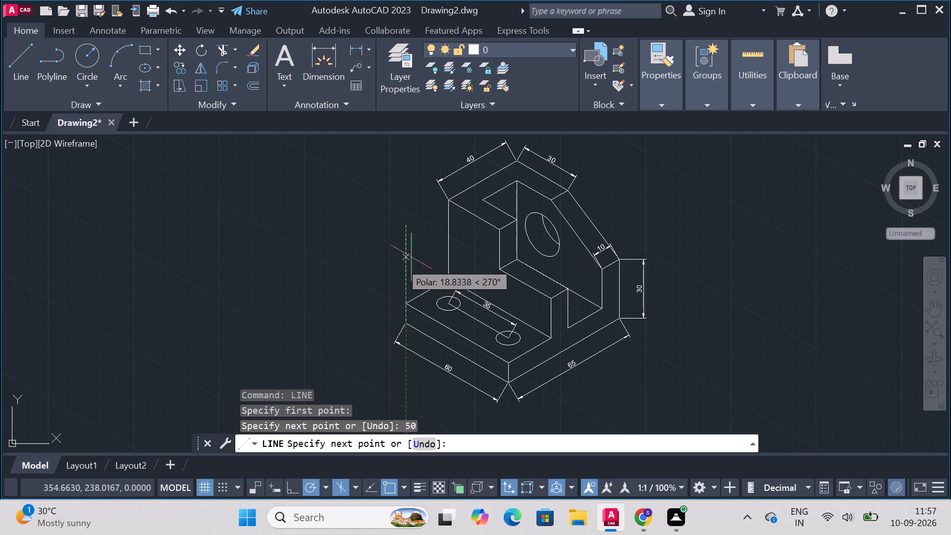
pyautogui.click(448, 202)
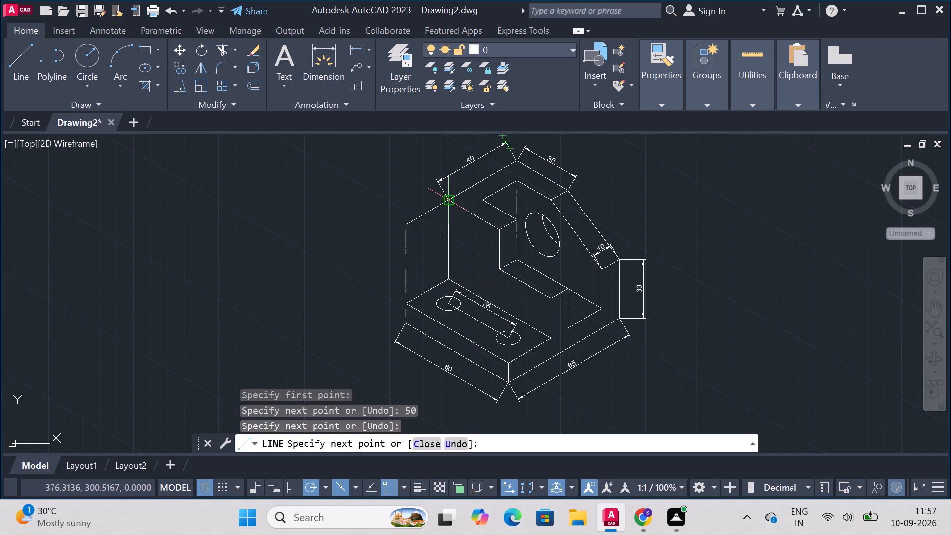
pyautogui.press('Escape')
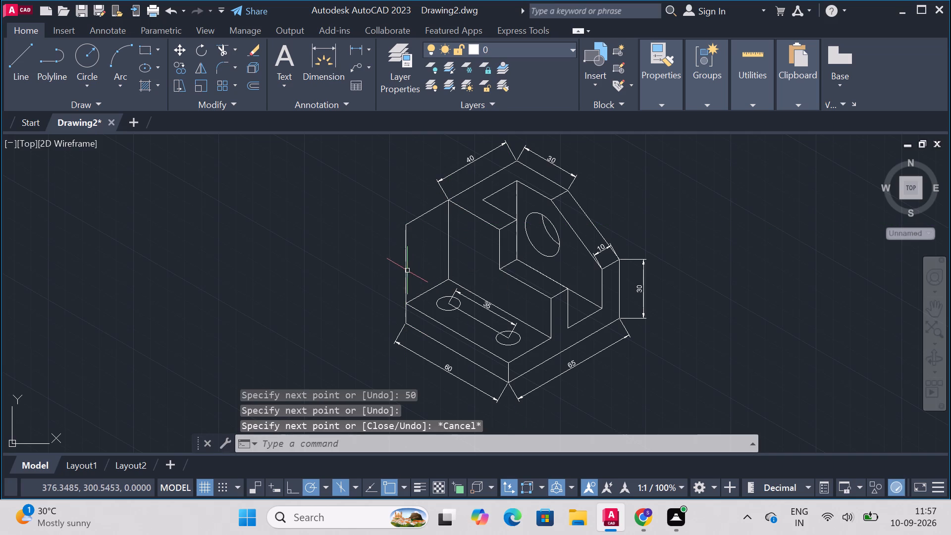
# Delete the vertical 50 construction line, keeping the sloping line to the wall's top corner.
pyautogui.click(406, 270)
pyautogui.press('Delete')
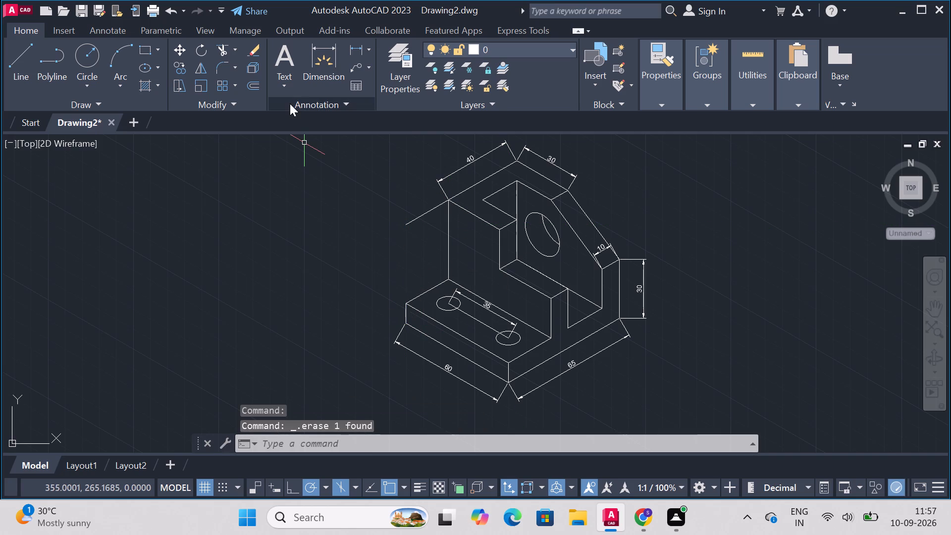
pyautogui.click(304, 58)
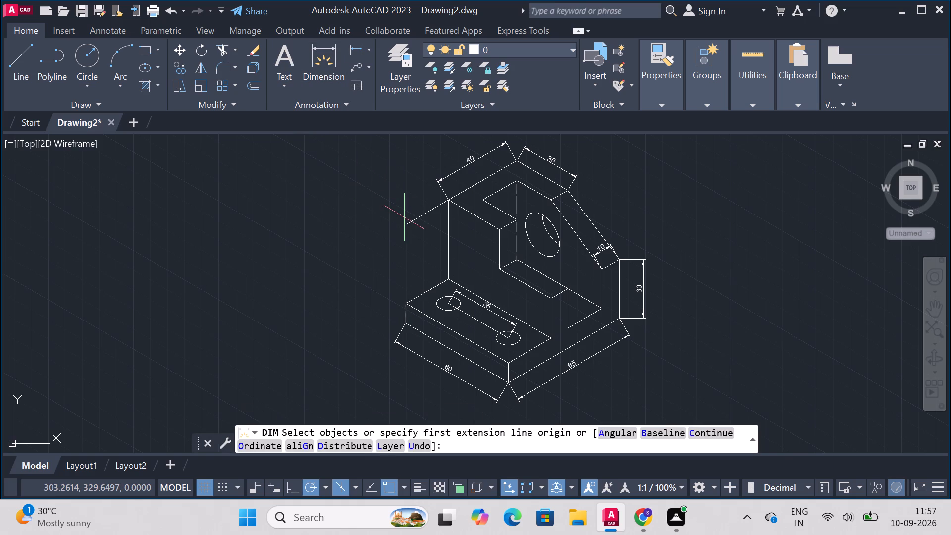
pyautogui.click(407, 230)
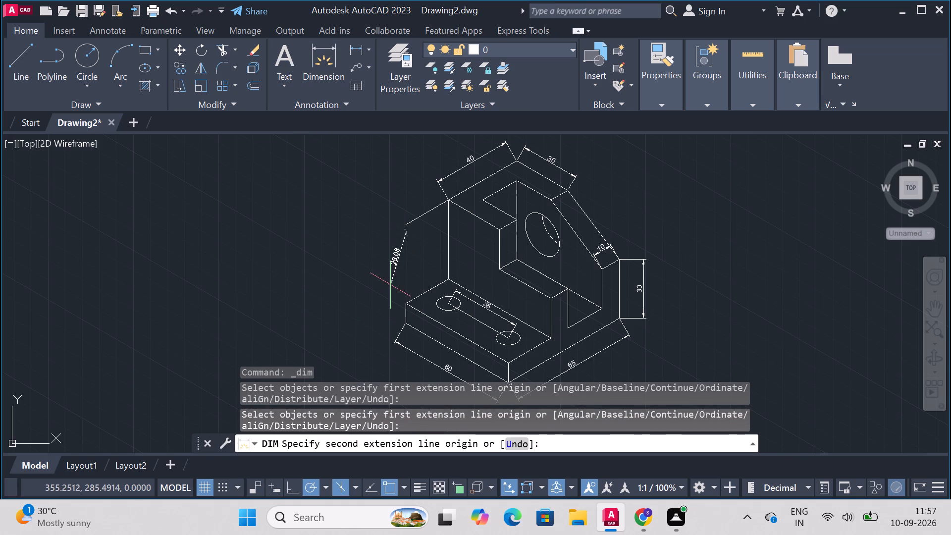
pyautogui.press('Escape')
# Dimension the overall height from the free end of the extension line to the base's lower left corner, placing it outside the bracket.
pyautogui.click(320, 51)
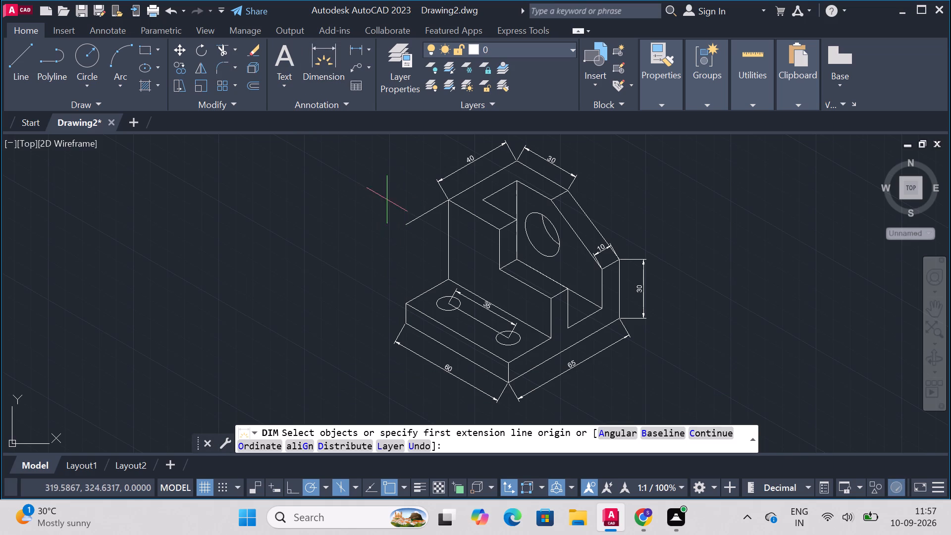
pyautogui.click(406, 223)
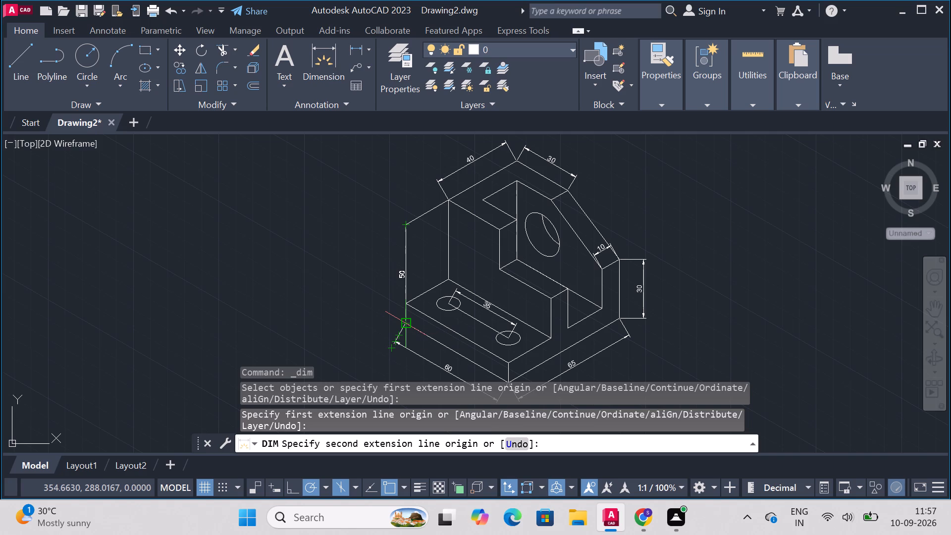
pyautogui.click(405, 320)
pyautogui.click(384, 318)
pyautogui.press('Escape')
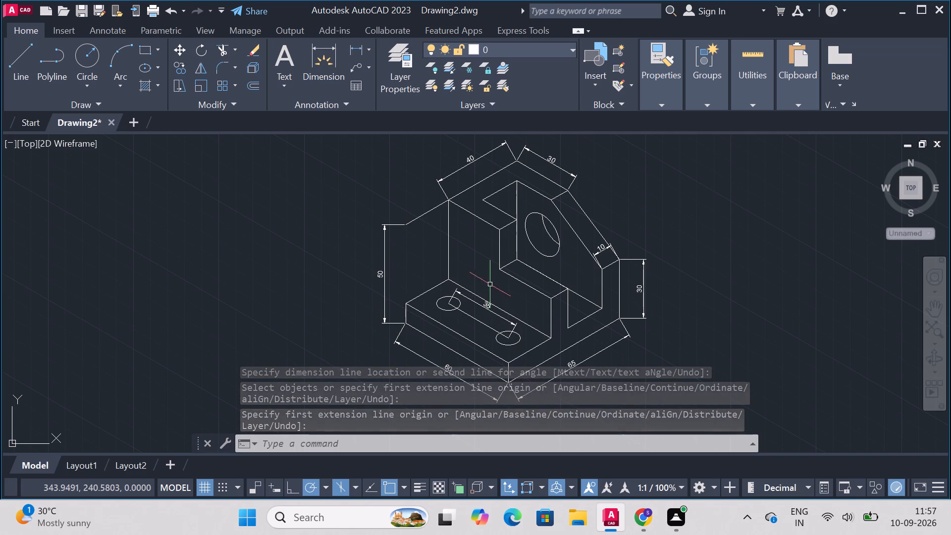
# Draw a vertical line from the wall hole's centre up to the wall's inner top edge.
pyautogui.write('line')
pyautogui.press('Return')
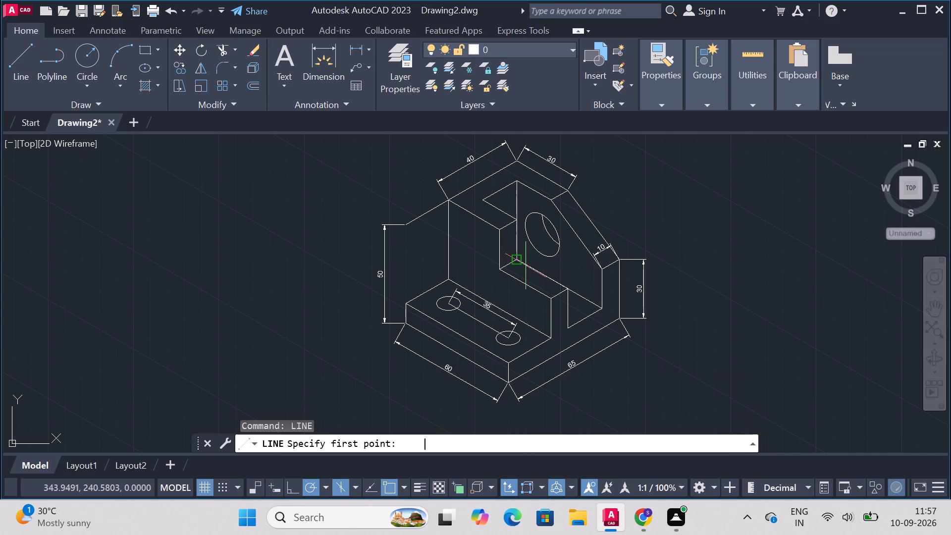
pyautogui.click(541, 234)
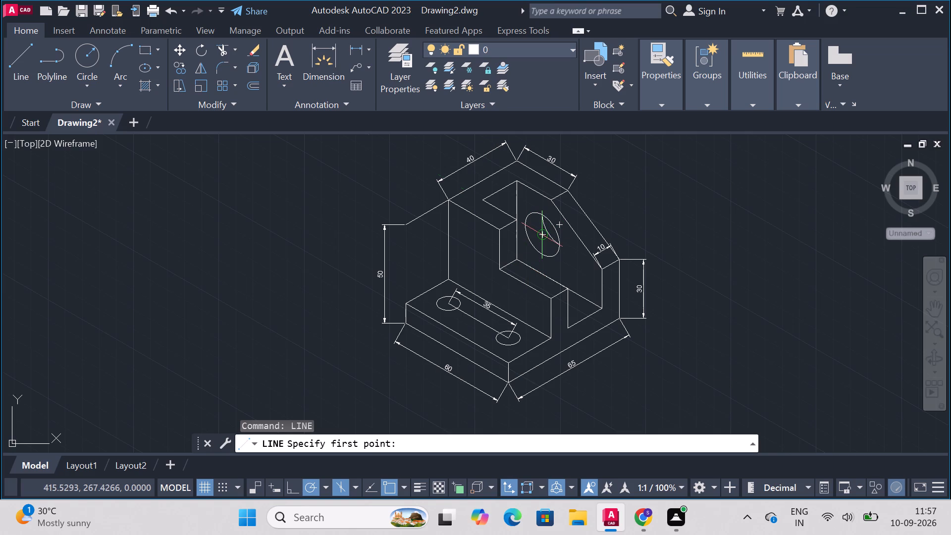
pyautogui.click(541, 194)
pyautogui.press('Escape')
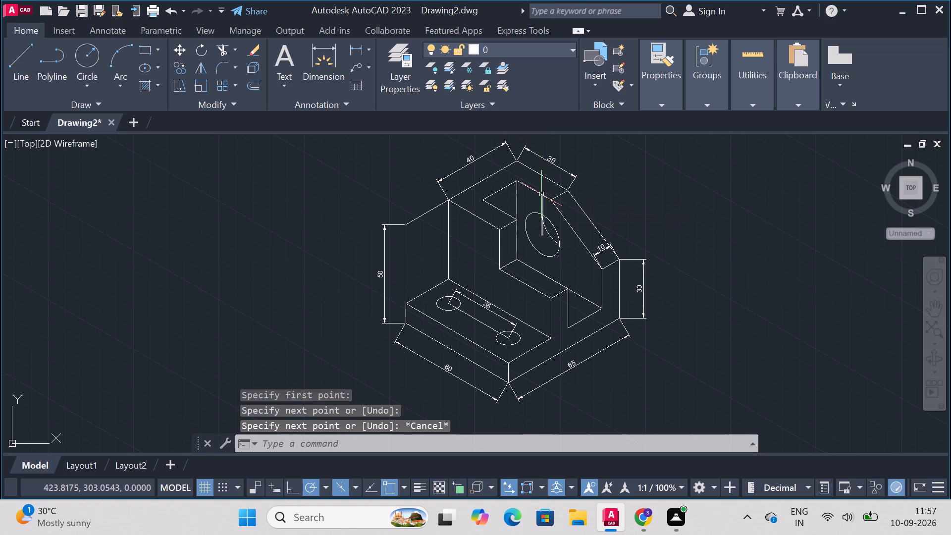
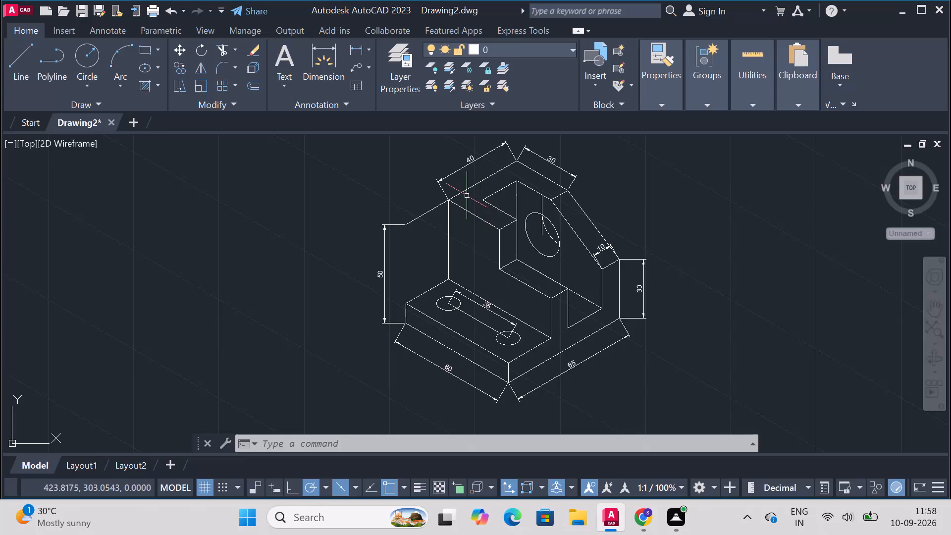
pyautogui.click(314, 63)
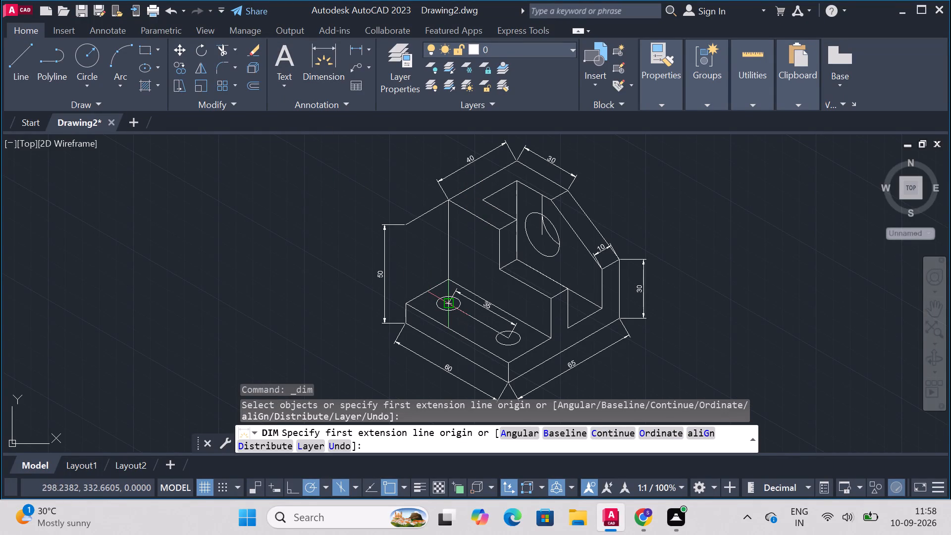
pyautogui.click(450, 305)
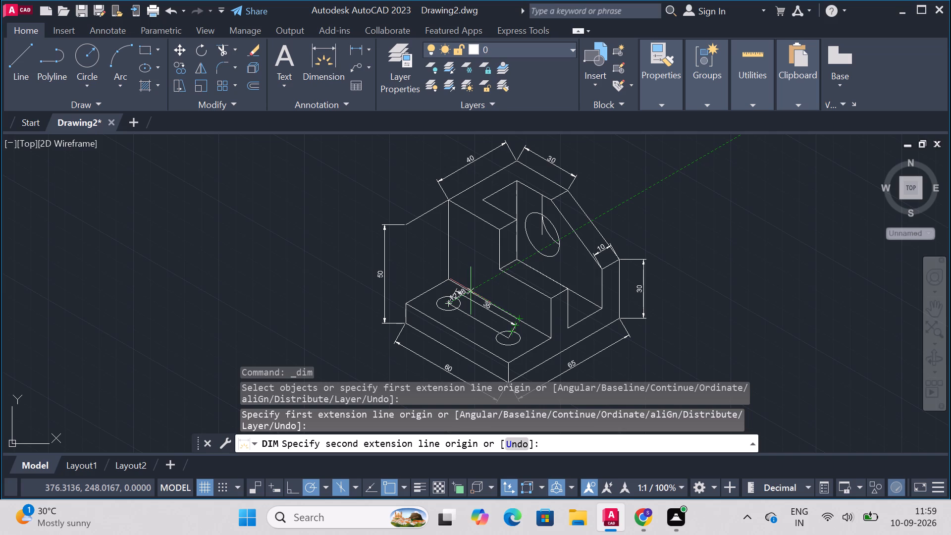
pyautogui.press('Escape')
# Draw a vertical line from the wall hole's centre down to the wall's inner bottom edge.
pyautogui.write('line')
pyautogui.press('Return')
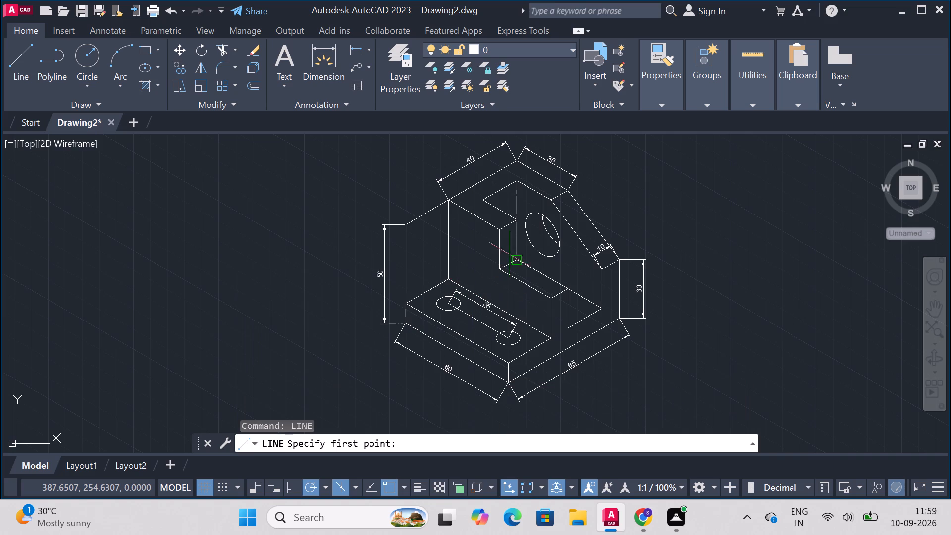
pyautogui.click(544, 233)
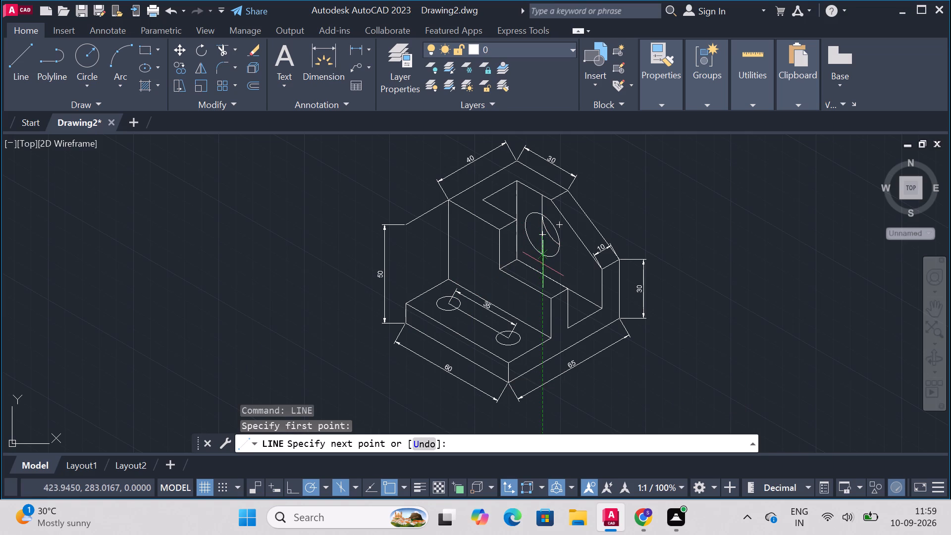
pyautogui.click(542, 267)
pyautogui.press('Escape')
# Draw lines from the wall hole's centre along the wall's sloping isometric direction, past the lower right rim and out to the left rim.
pyautogui.write('line')
pyautogui.press('Return')
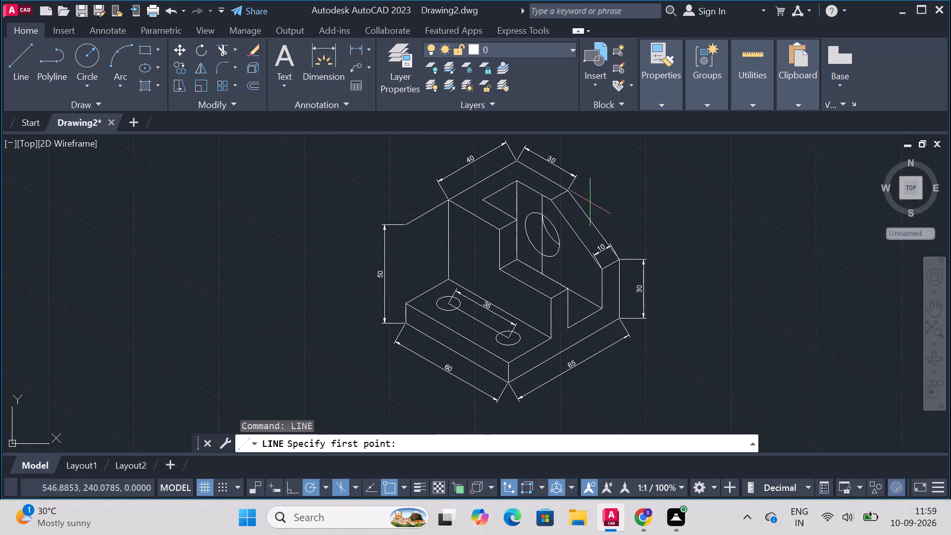
pyautogui.moveTo(538, 224); pyautogui.dragTo(519, 219)
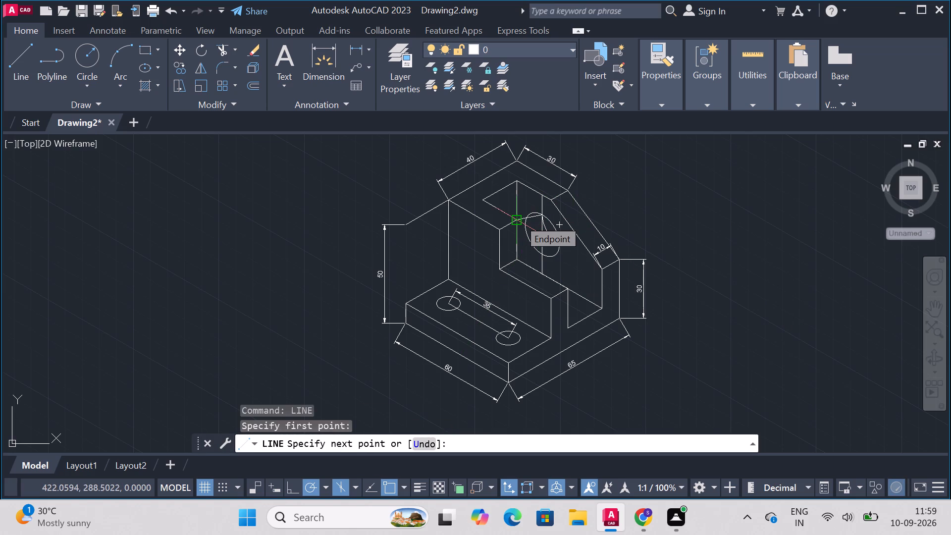
pyautogui.click(543, 238)
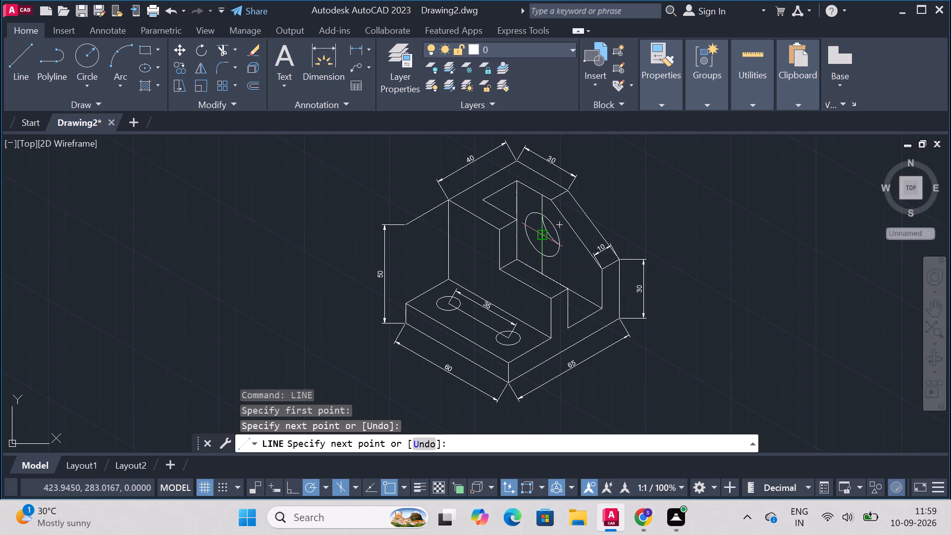
pyautogui.click(572, 255)
pyautogui.press('Escape')
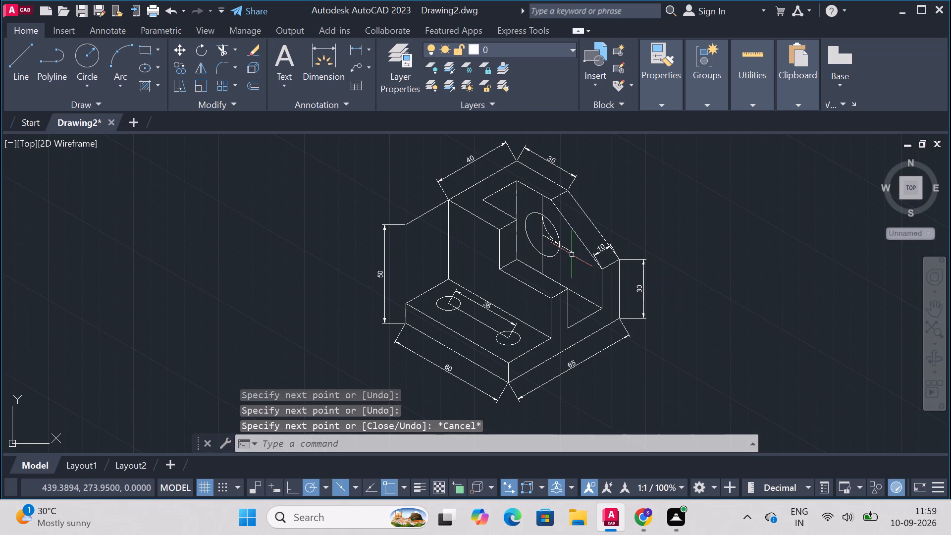
pyautogui.write('line')
pyautogui.press('Return')
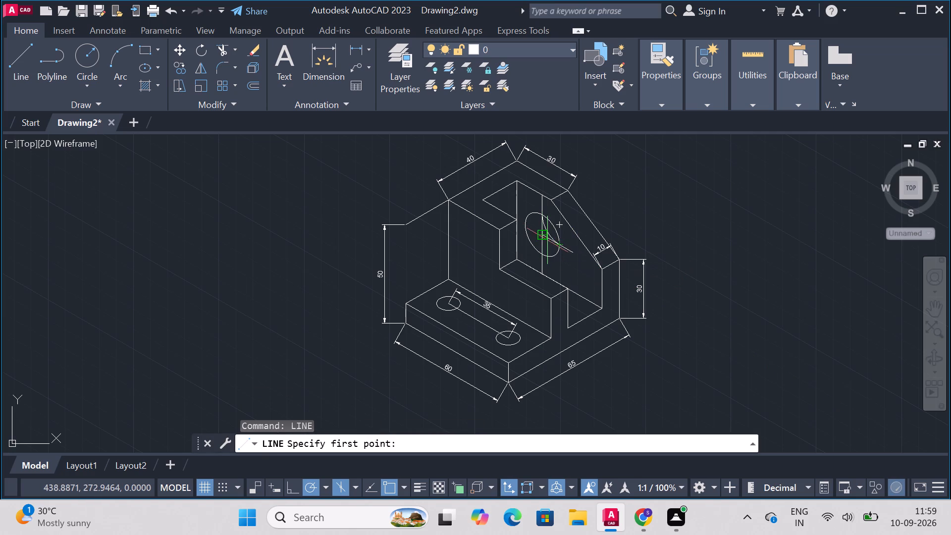
pyautogui.click(542, 237)
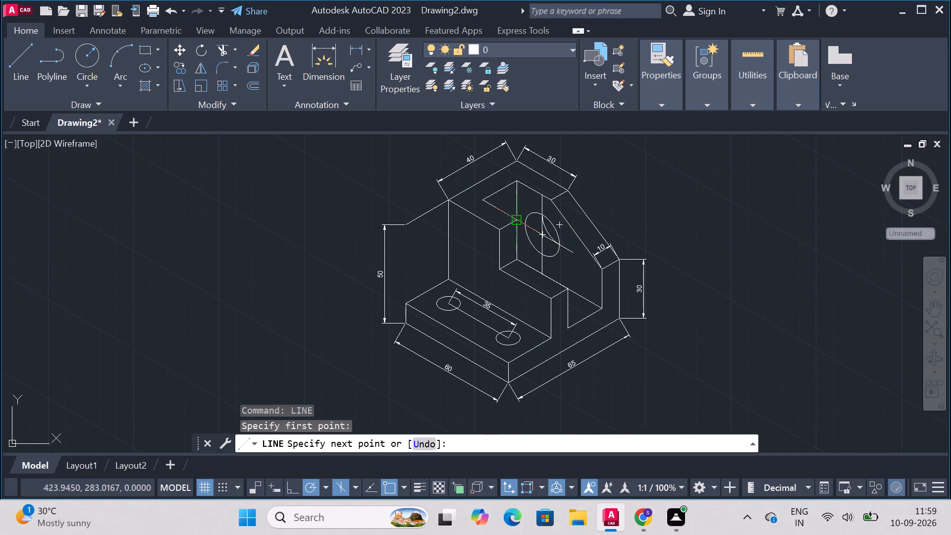
pyautogui.click(524, 226)
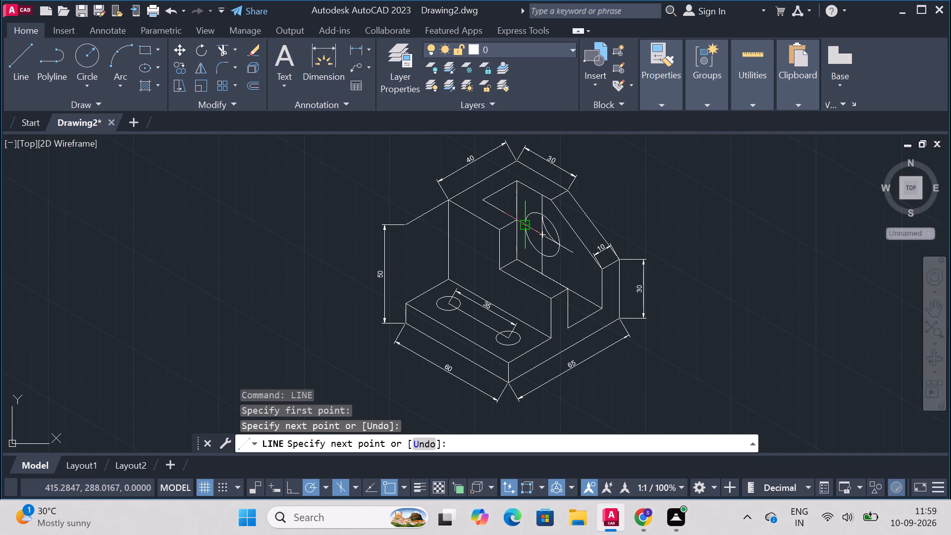
pyautogui.press('`')
pyautogui.press('Escape')
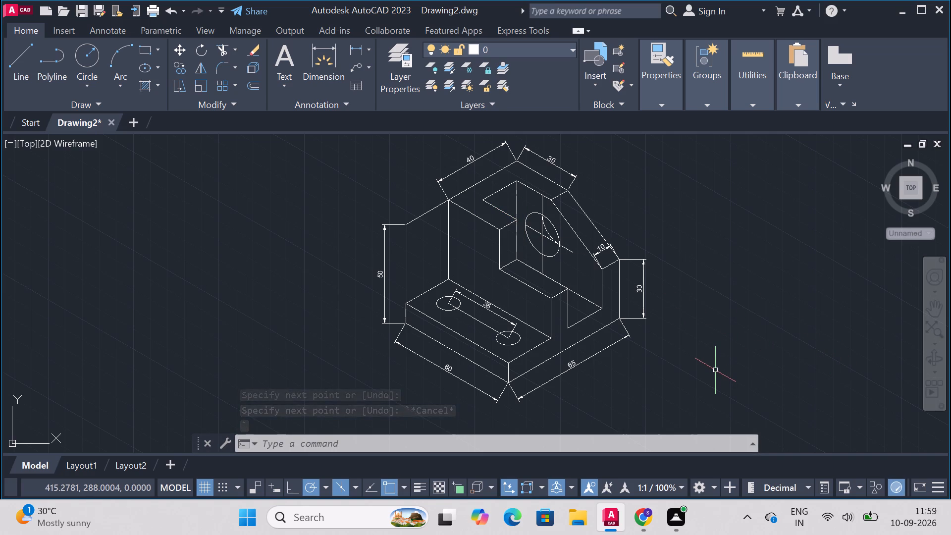
# Extend the base holes' centreline by drawing a line from each hole's centre to the nearest end edge of the base's top face.
pyautogui.write('line')
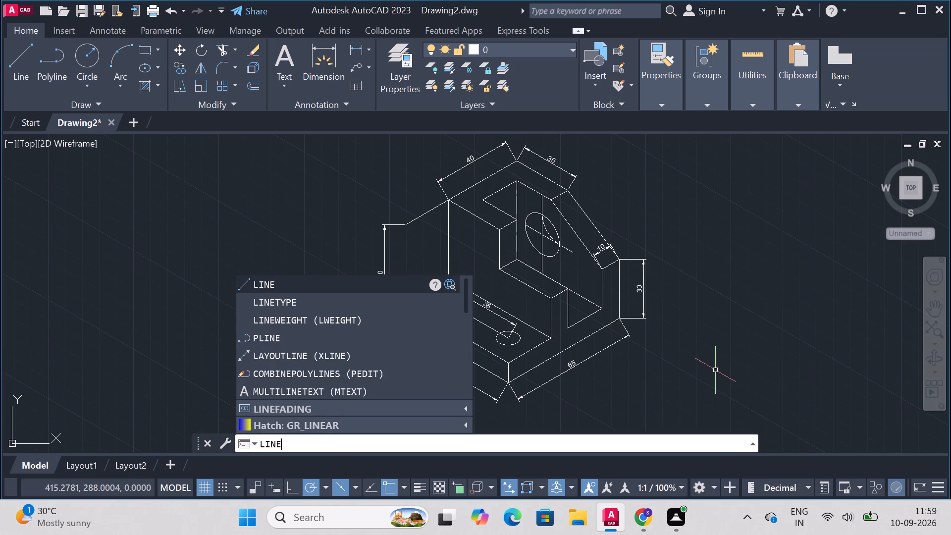
pyautogui.press('Return')
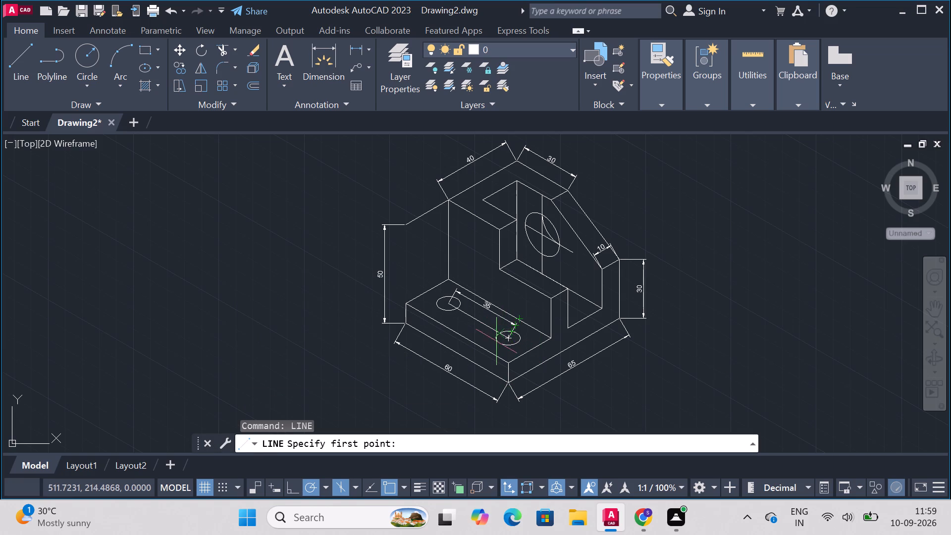
pyautogui.click(509, 337)
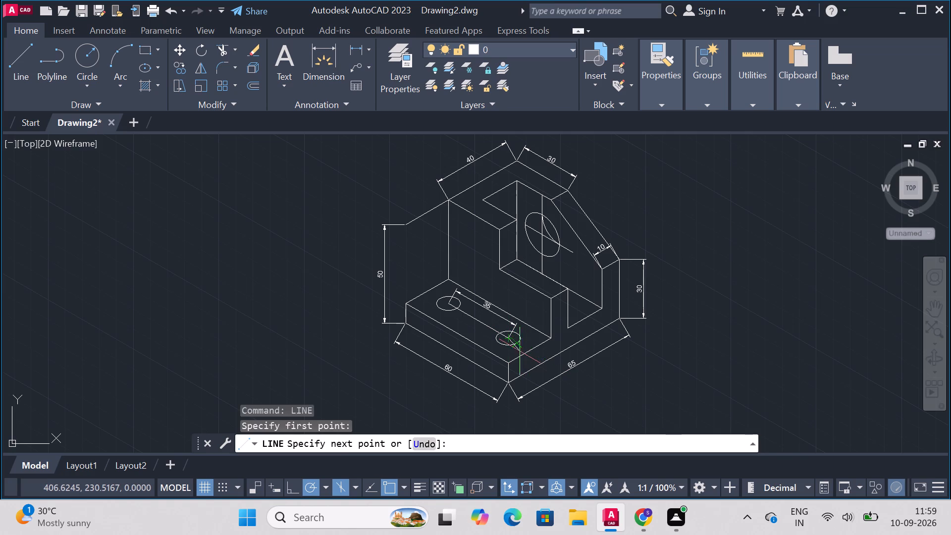
pyautogui.click(527, 348)
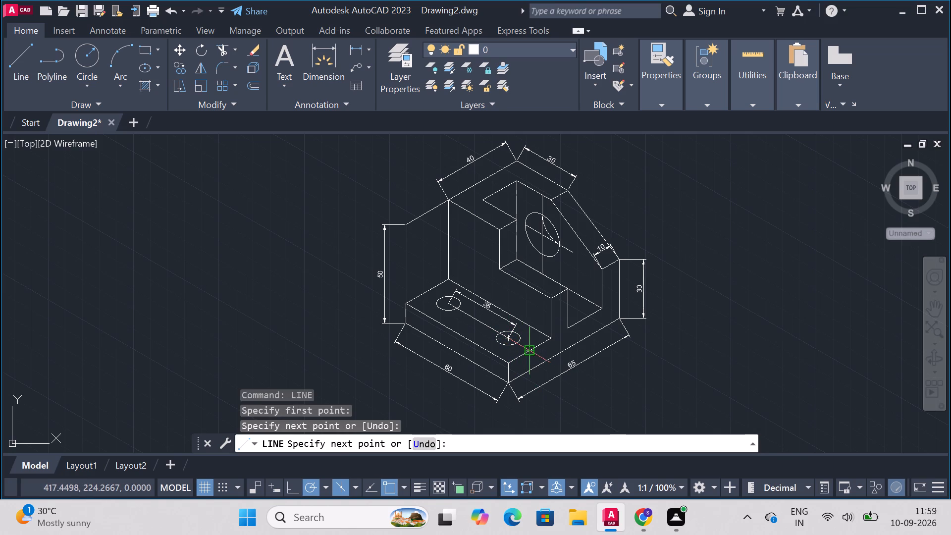
pyautogui.press('Escape')
pyautogui.write('line')
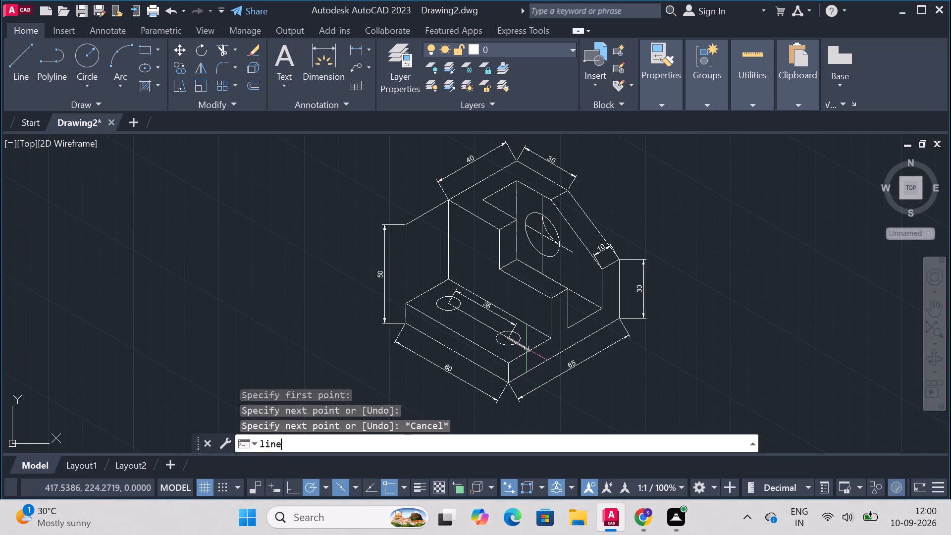
pyautogui.press('Return')
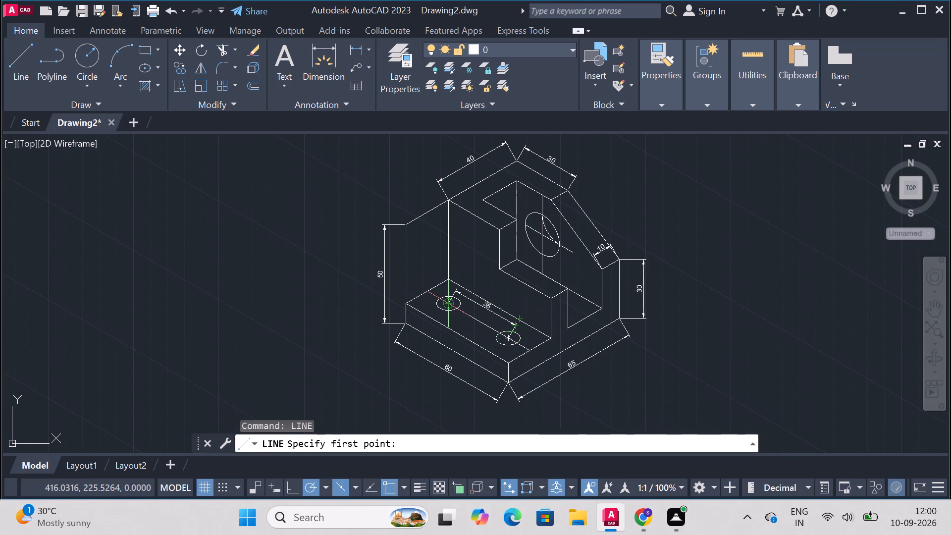
pyautogui.click(448, 305)
pyautogui.click(430, 293)
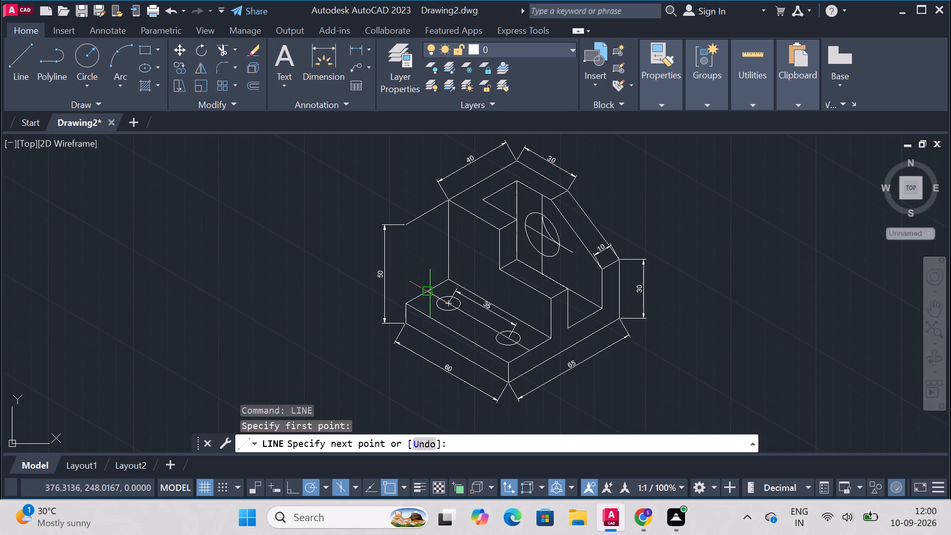
pyautogui.press('Escape')
# Draw a short isometric line from each base hole's centre to its lower left rim.
pyautogui.write('line')
pyautogui.press('Return')
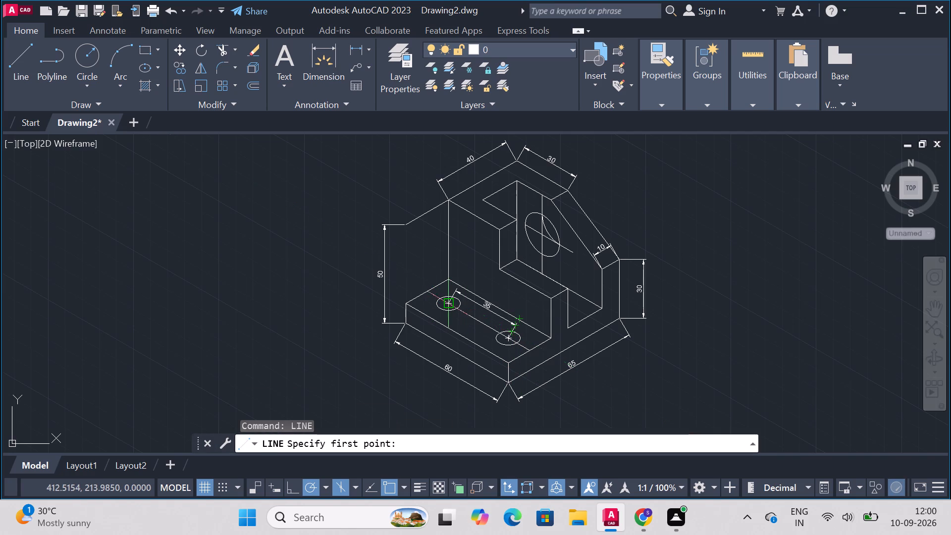
pyautogui.click(452, 307)
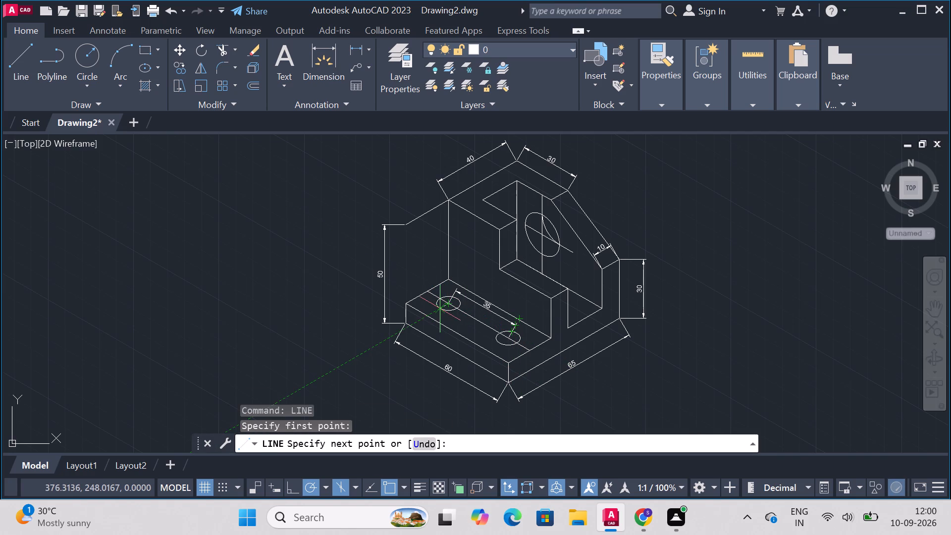
pyautogui.click(436, 314)
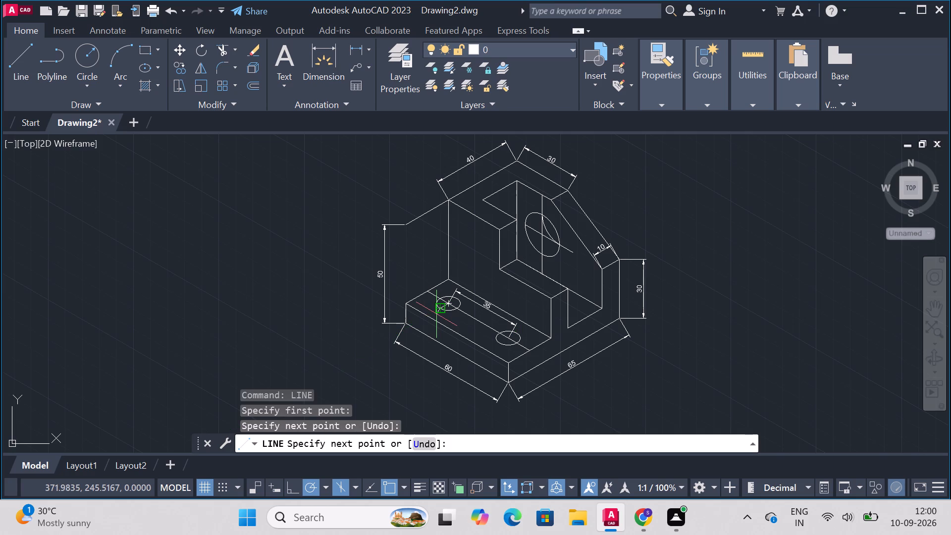
pyautogui.press('Escape')
pyautogui.write('line')
pyautogui.press('Return')
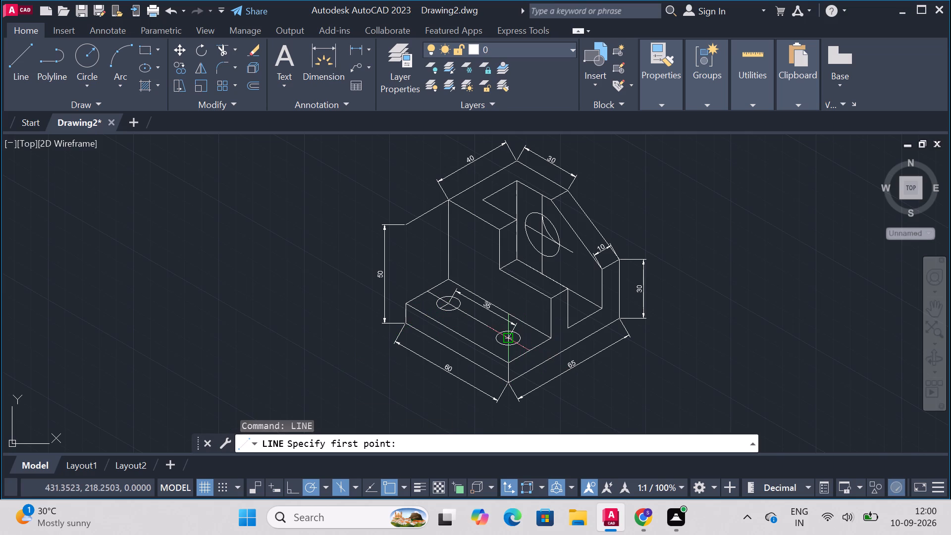
pyautogui.click(507, 339)
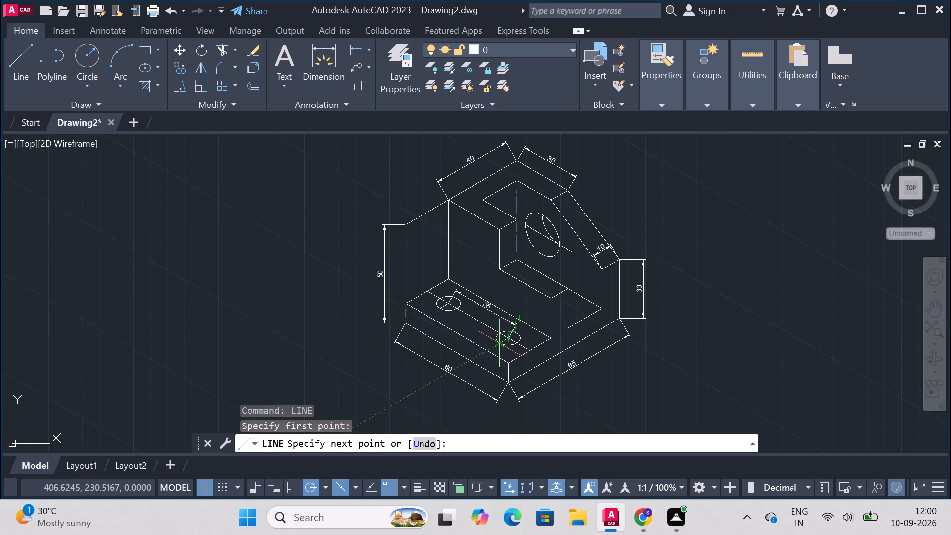
pyautogui.click(495, 345)
pyautogui.press('Escape')
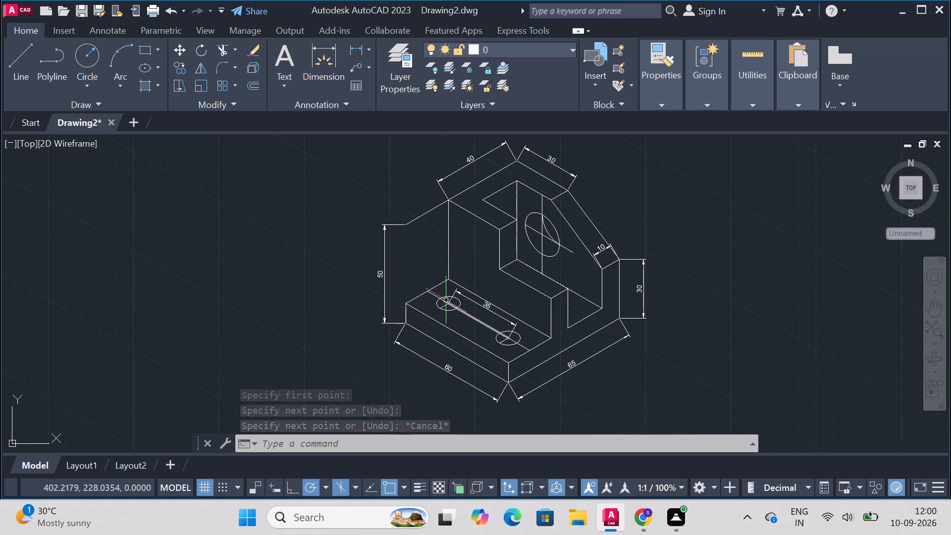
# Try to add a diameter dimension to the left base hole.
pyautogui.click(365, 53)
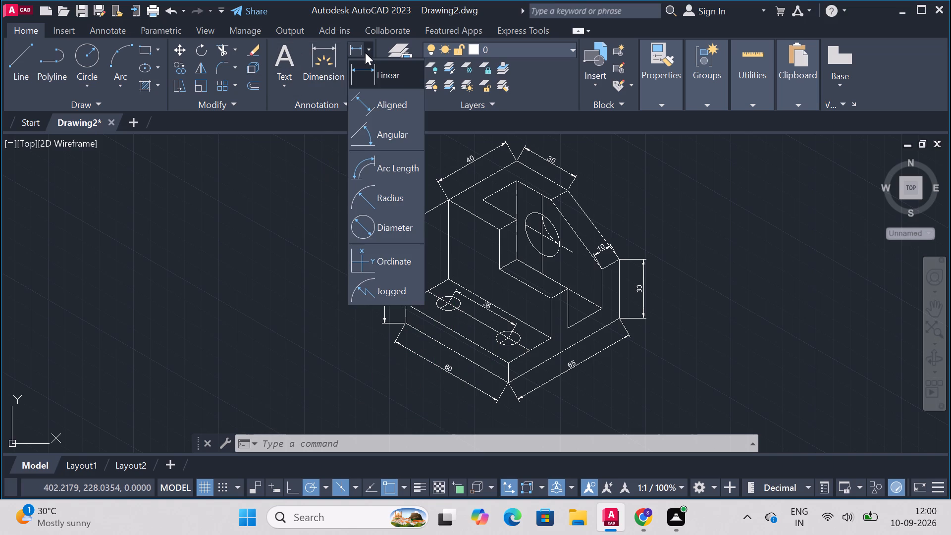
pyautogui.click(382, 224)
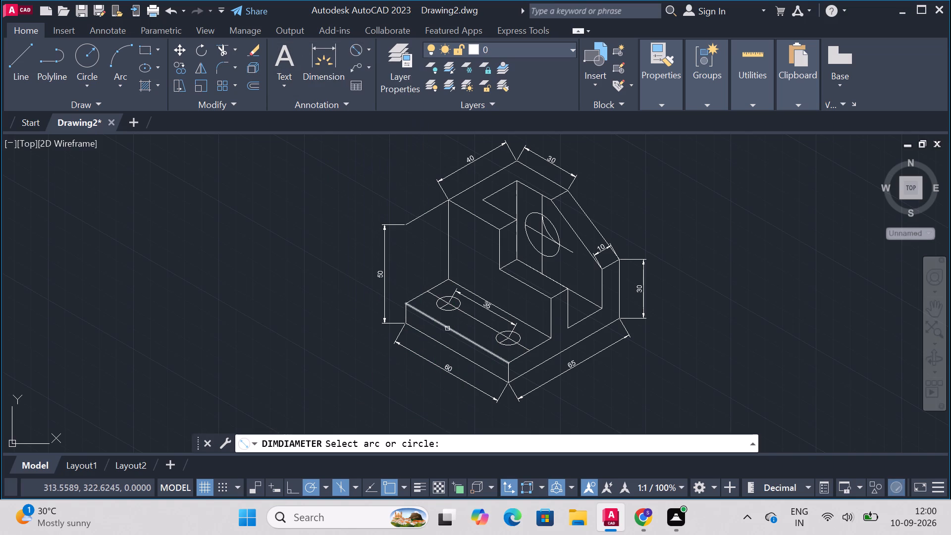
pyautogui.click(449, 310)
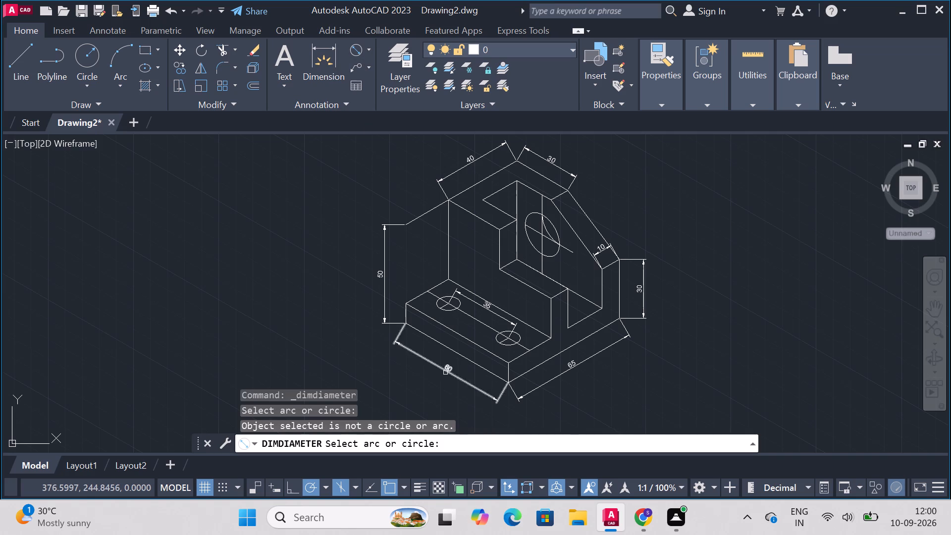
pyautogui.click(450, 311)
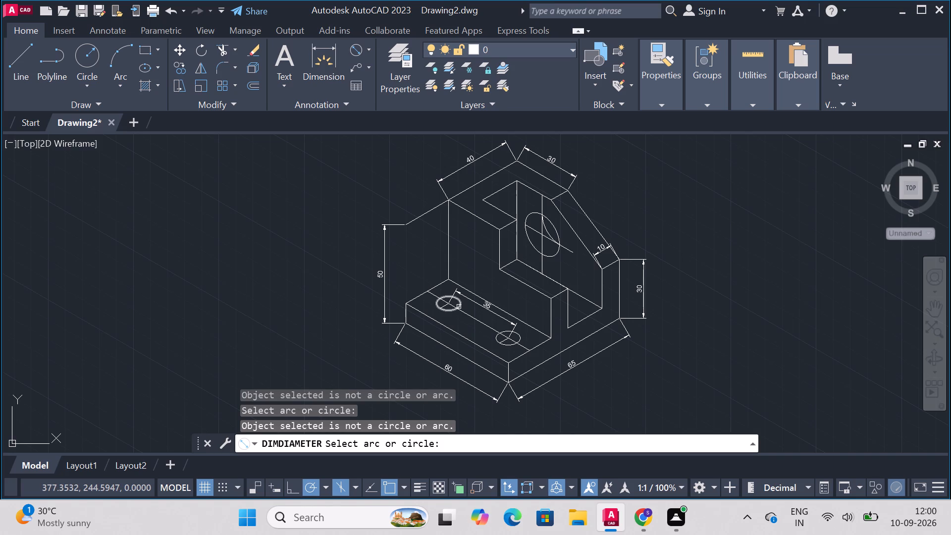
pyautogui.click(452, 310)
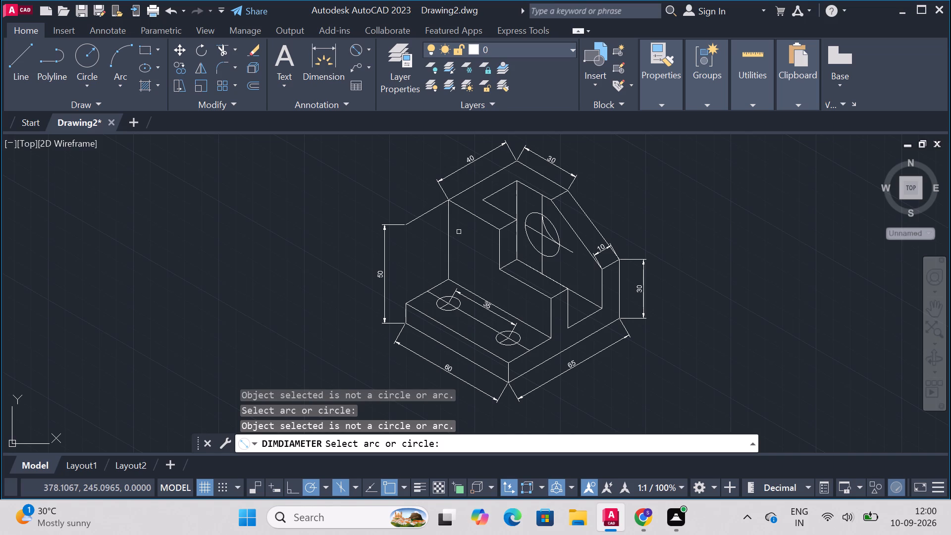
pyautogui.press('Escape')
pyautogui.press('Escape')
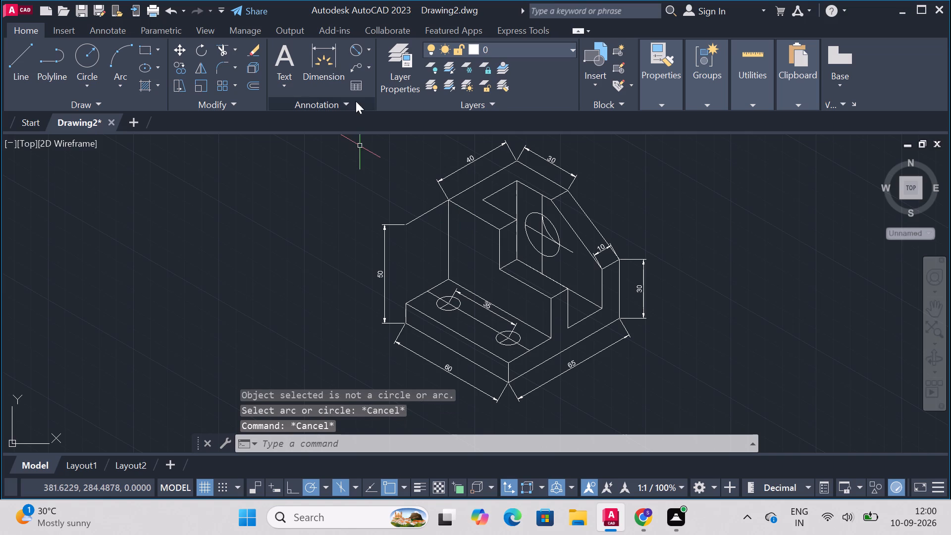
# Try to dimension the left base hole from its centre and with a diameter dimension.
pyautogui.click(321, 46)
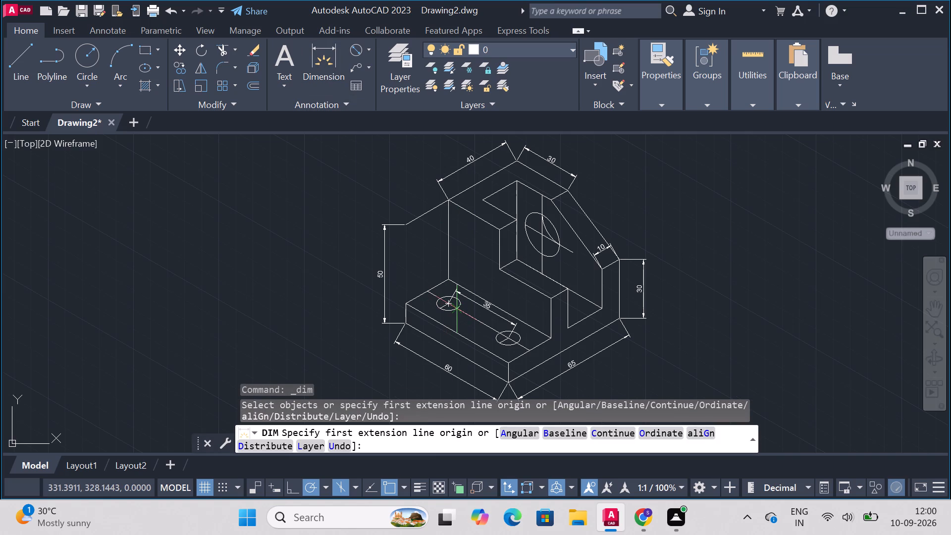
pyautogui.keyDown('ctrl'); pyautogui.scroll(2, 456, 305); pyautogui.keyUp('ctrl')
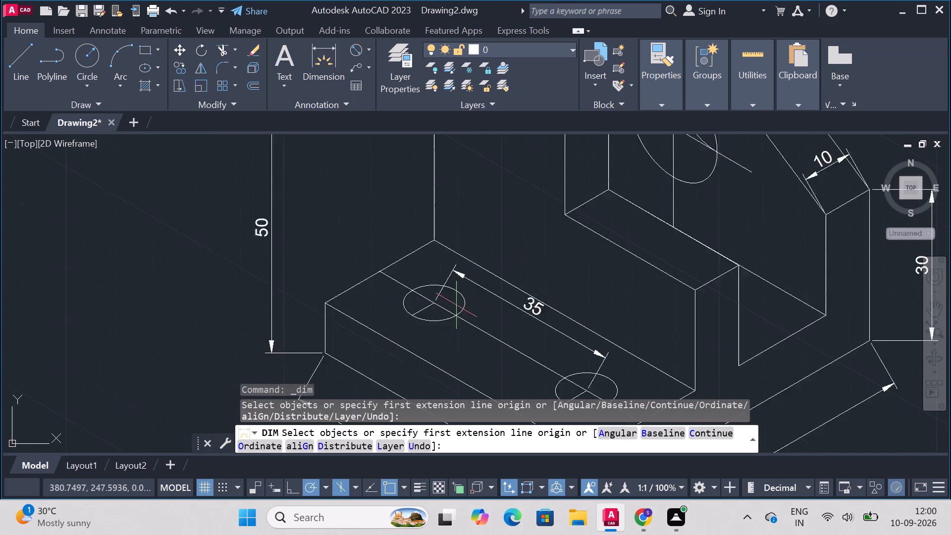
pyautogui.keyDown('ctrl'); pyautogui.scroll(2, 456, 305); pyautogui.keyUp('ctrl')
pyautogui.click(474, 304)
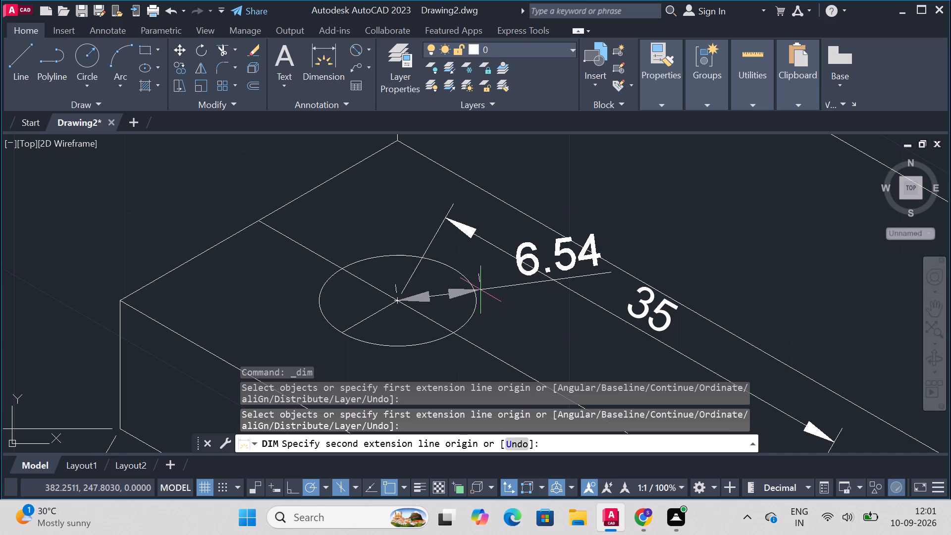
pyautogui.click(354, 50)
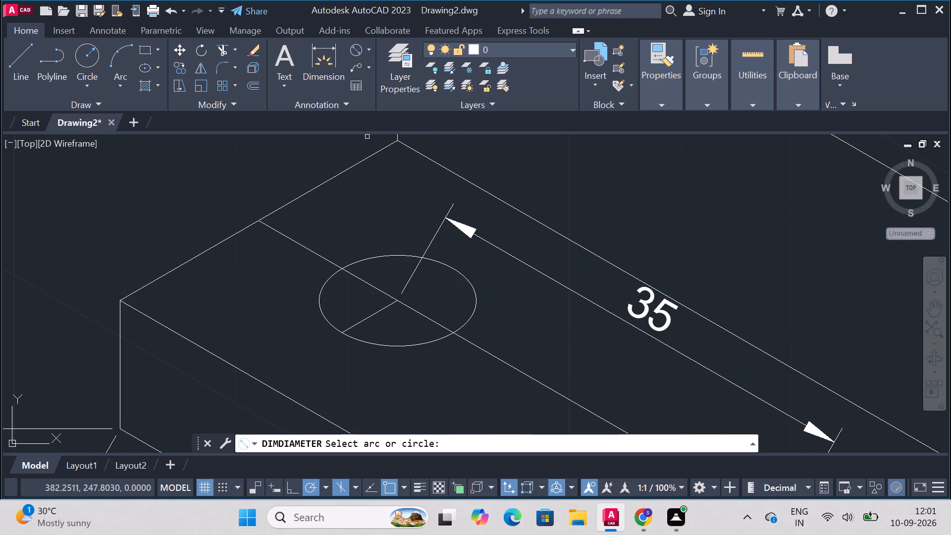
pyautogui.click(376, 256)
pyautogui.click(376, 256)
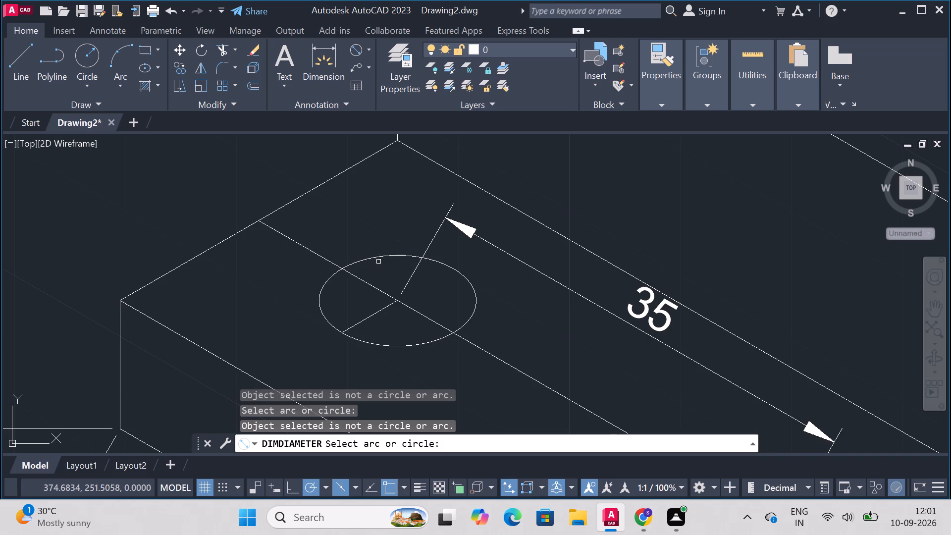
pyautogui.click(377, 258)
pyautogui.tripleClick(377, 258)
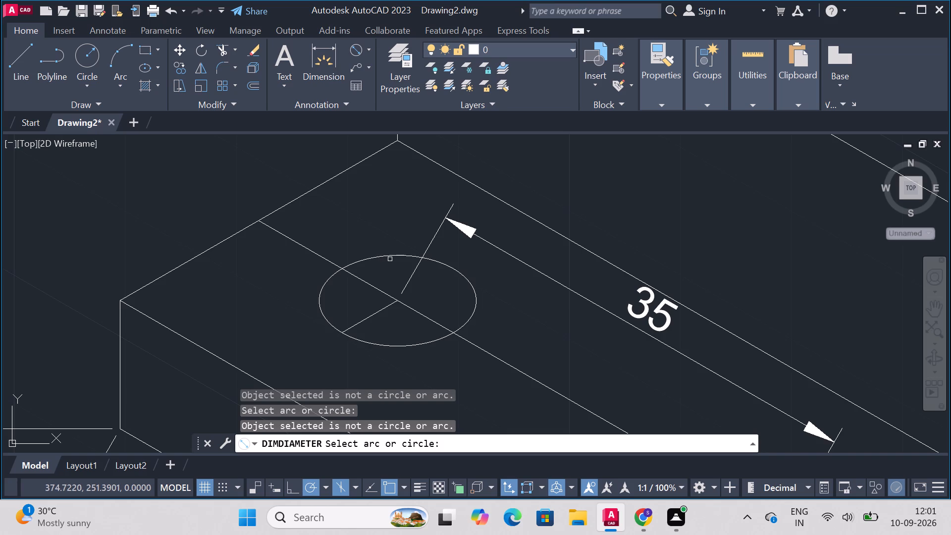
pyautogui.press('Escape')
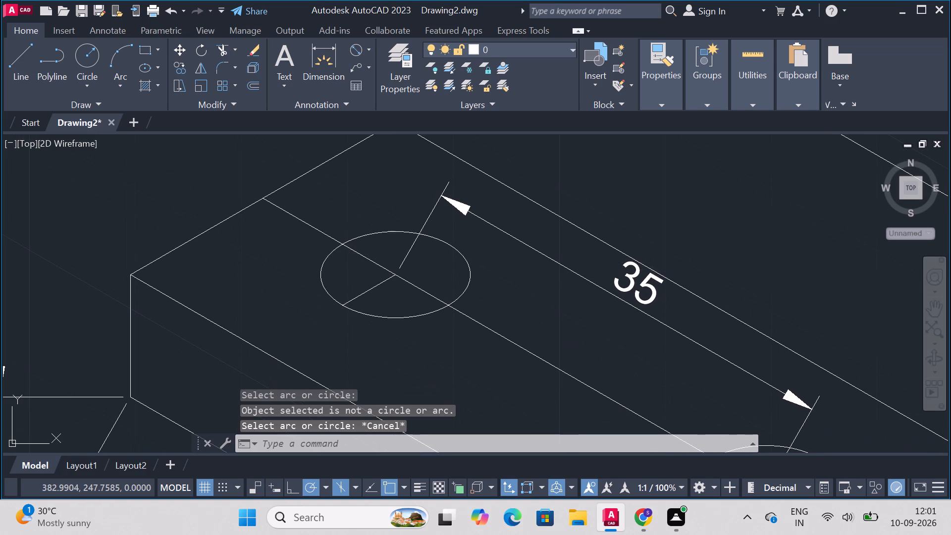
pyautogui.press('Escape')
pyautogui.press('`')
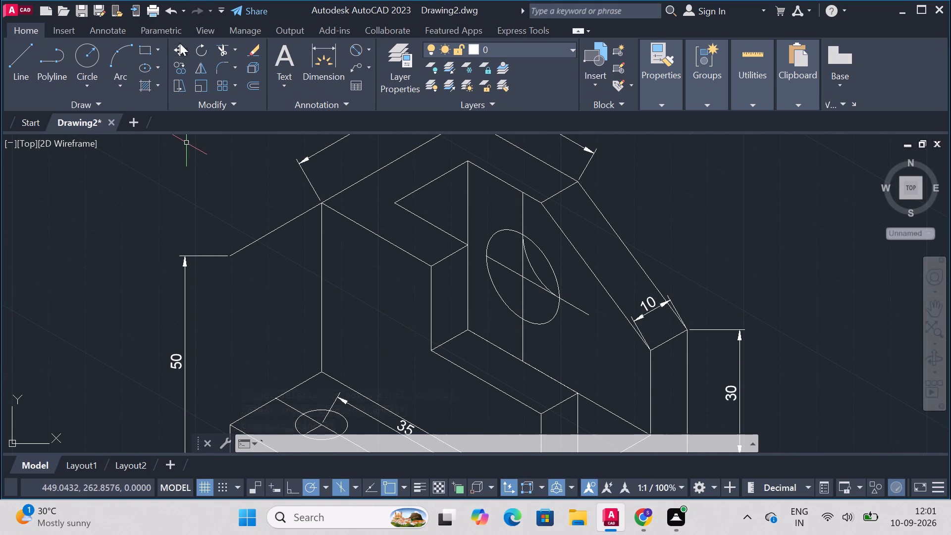
# Dimension the distance along the wall's upper edge from the inner corner to the wall hole's vertical centreline, placing it just below the edge.
pyautogui.click(336, 57)
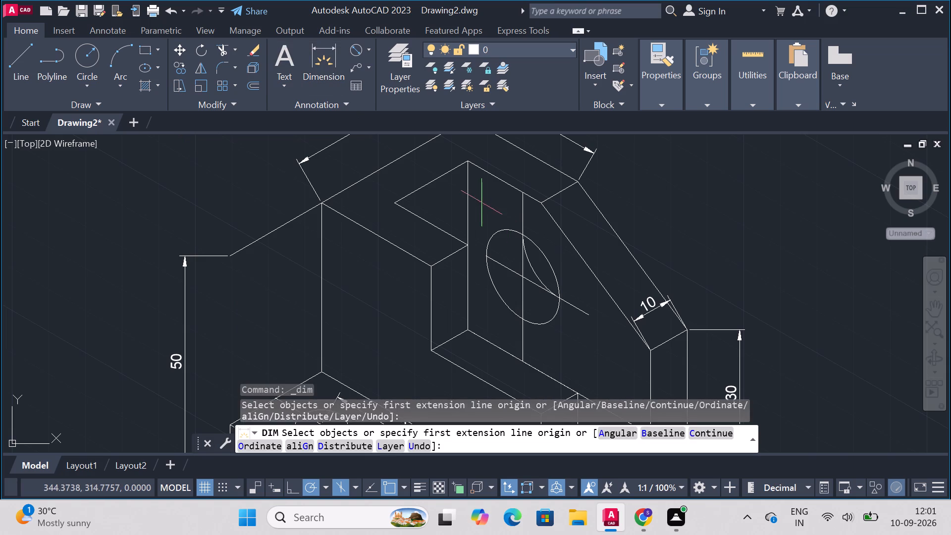
pyautogui.click(466, 158)
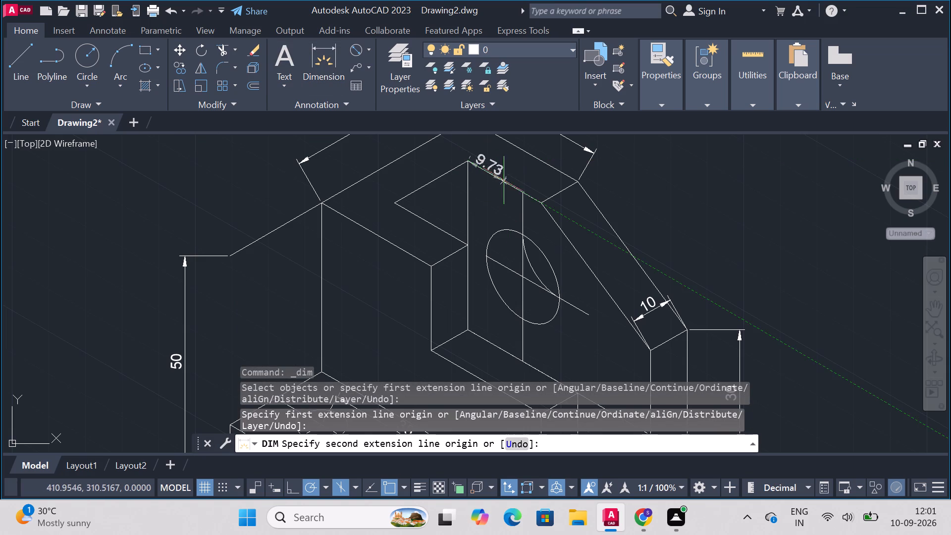
pyautogui.click(518, 192)
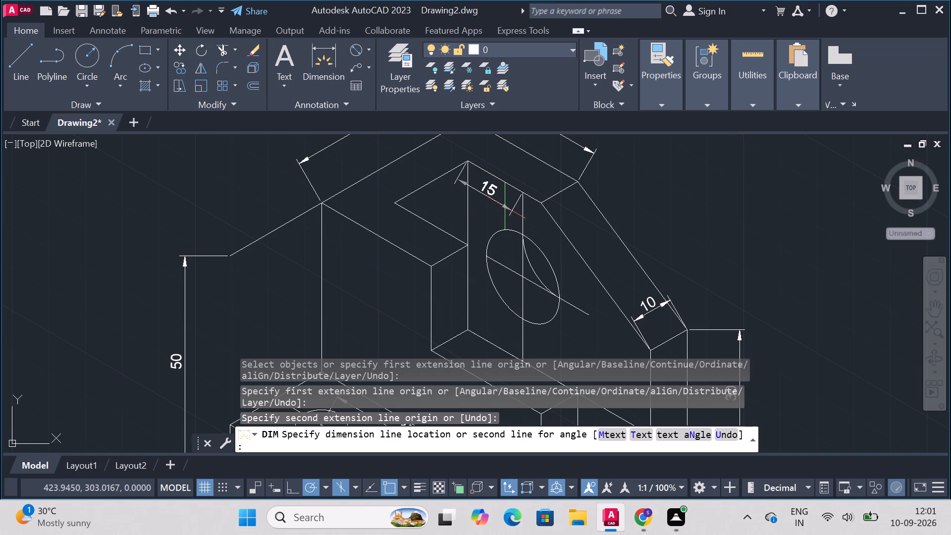
pyautogui.click(505, 207)
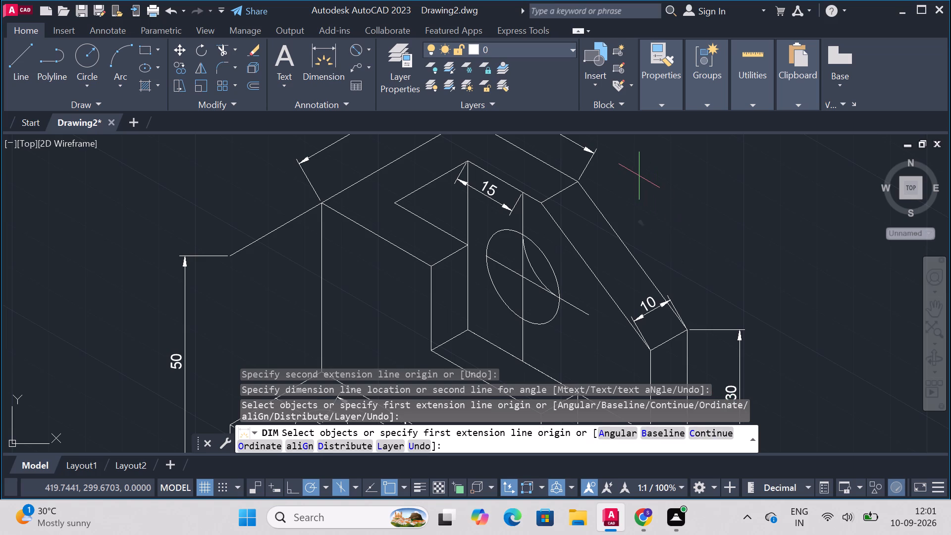
pyautogui.press('Escape')
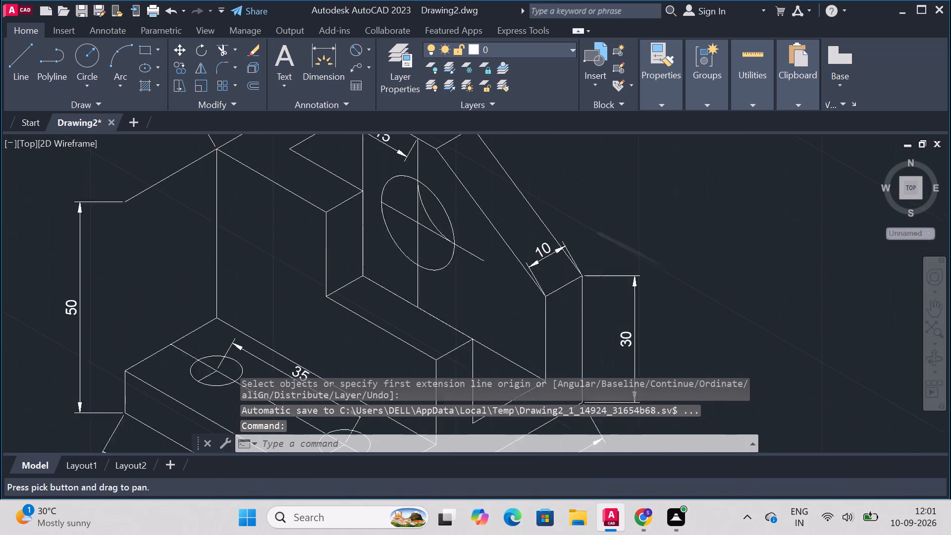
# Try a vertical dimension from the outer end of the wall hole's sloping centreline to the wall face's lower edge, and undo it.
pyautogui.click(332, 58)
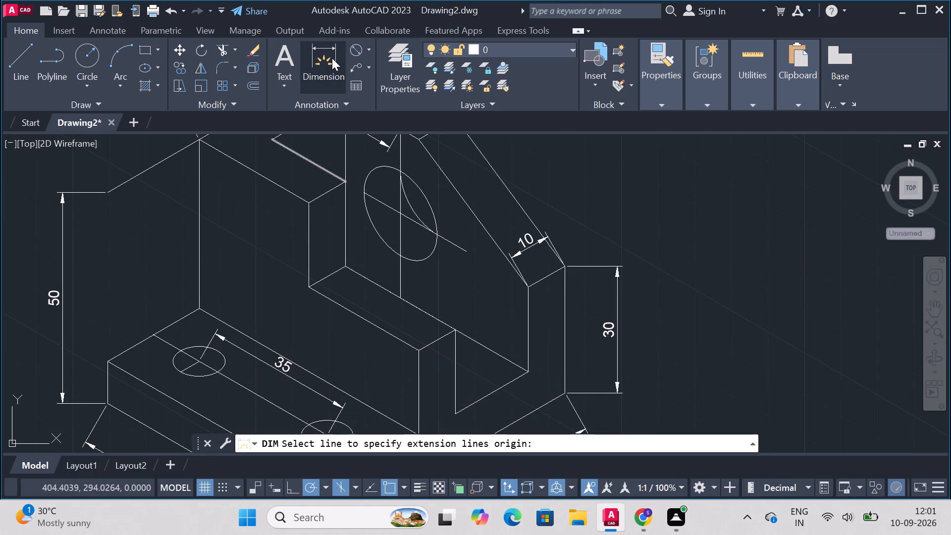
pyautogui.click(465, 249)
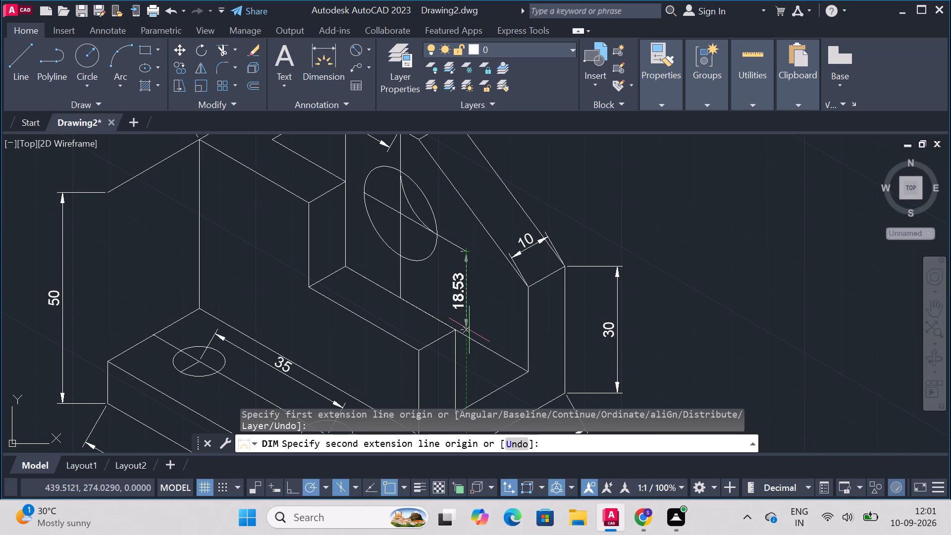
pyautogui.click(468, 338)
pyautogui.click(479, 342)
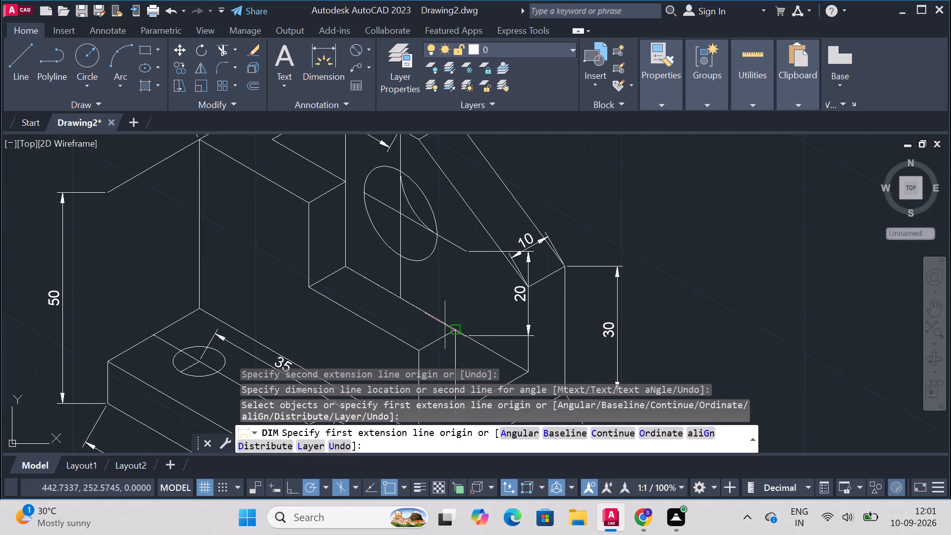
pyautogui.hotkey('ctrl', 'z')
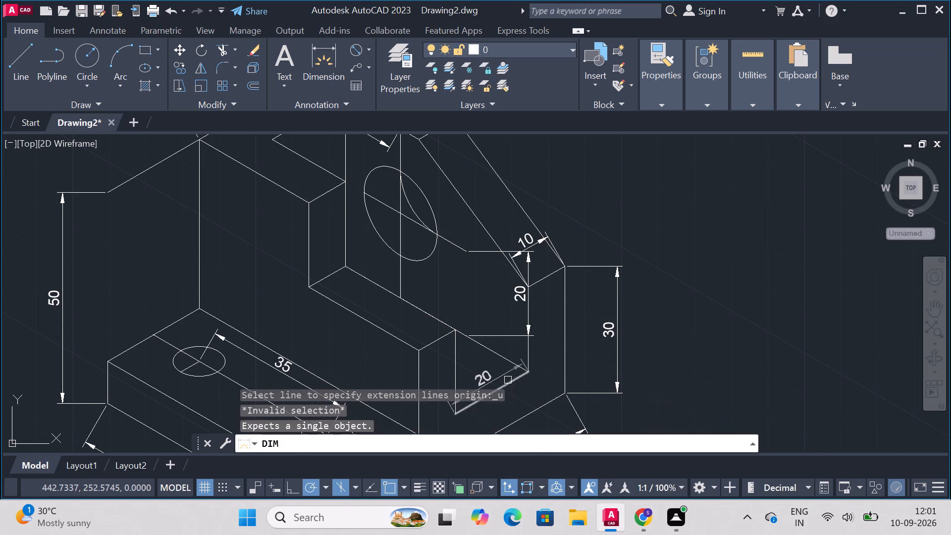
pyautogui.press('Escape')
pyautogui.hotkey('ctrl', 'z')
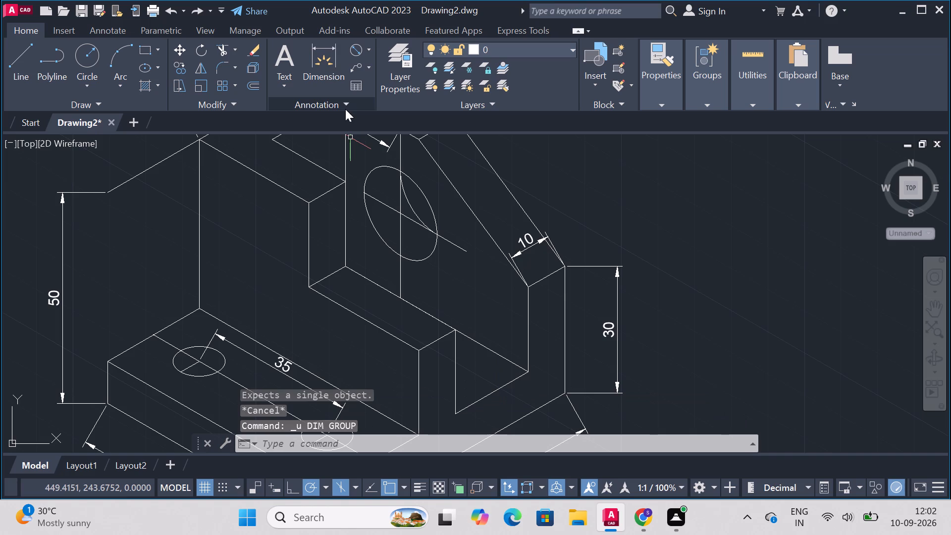
# Dimension the vertical distance from the outer end of the wall hole's sloping centreline to the wall face's lower edge.
pyautogui.click(328, 82)
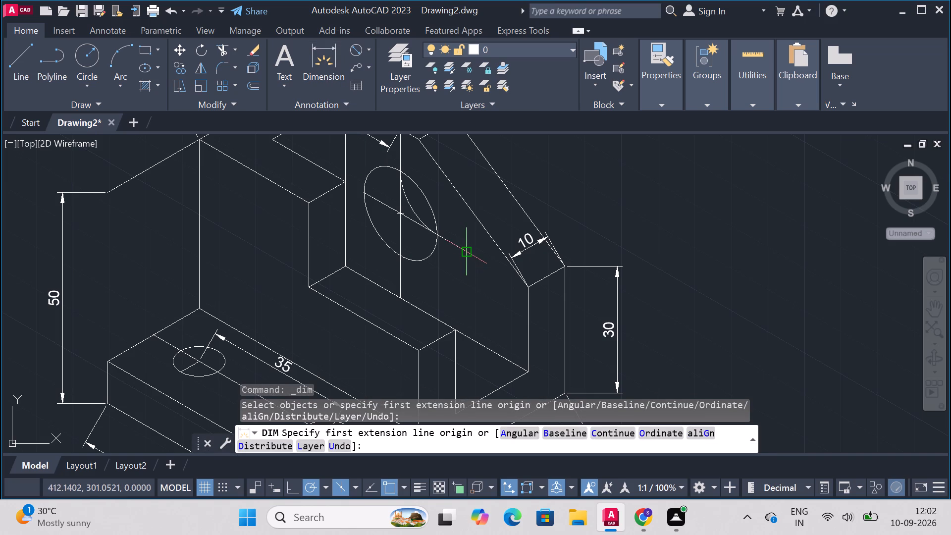
pyautogui.click(467, 253)
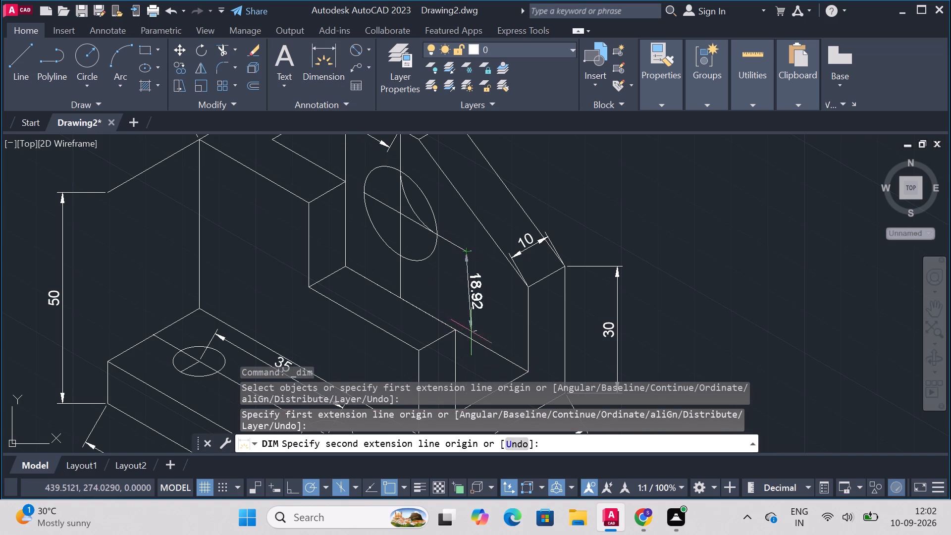
pyautogui.click(465, 337)
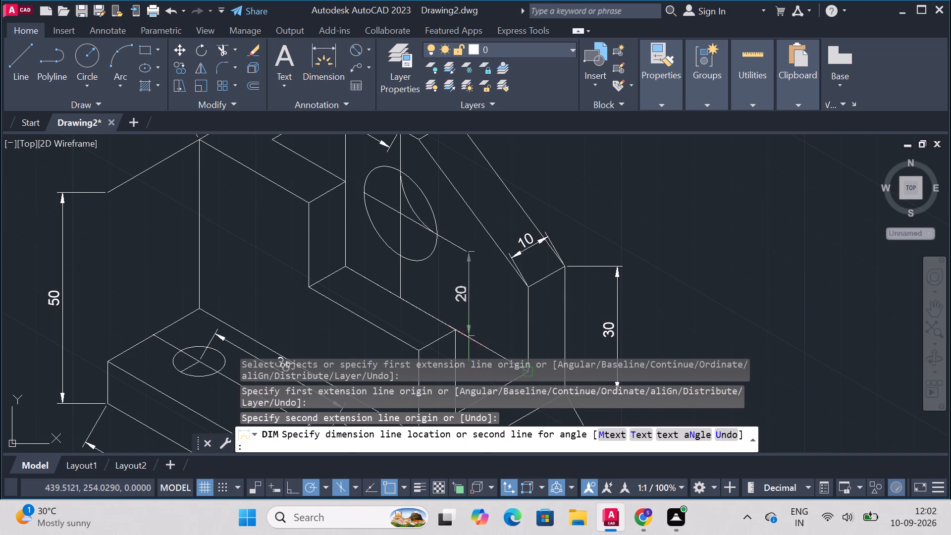
pyautogui.click(475, 337)
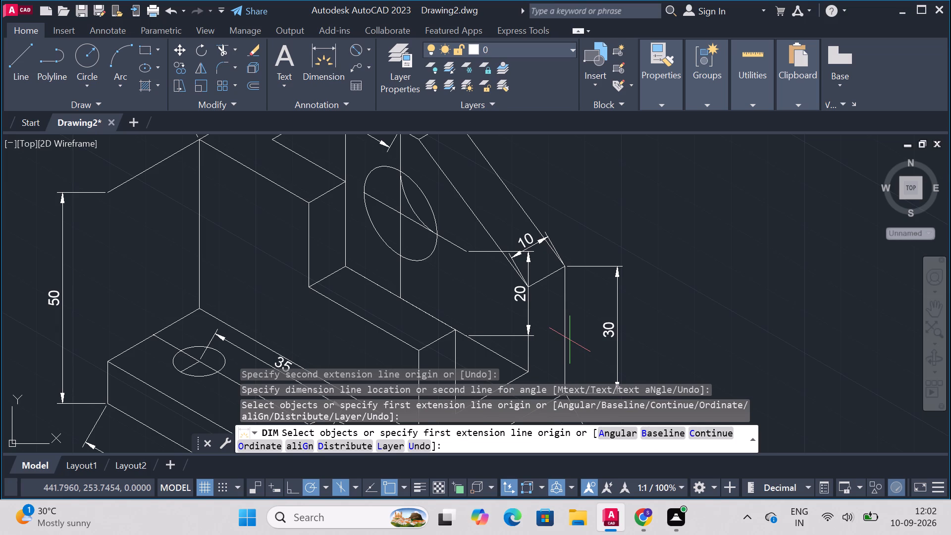
pyautogui.click(203, 382)
pyautogui.press('Escape')
pyautogui.press('Escape')
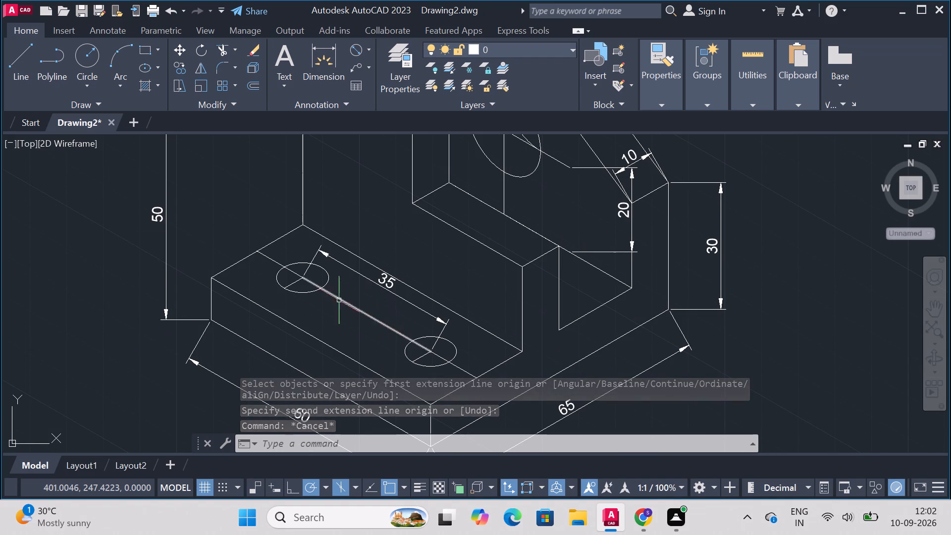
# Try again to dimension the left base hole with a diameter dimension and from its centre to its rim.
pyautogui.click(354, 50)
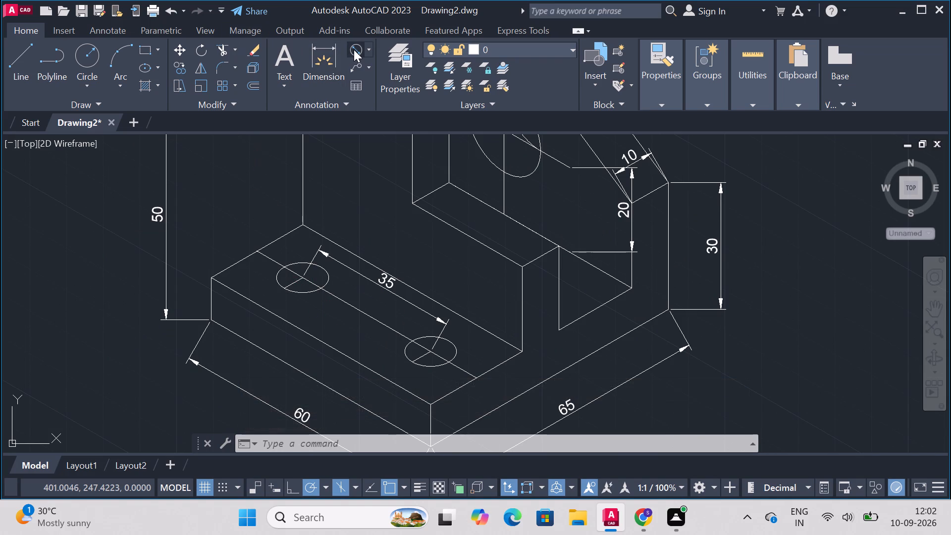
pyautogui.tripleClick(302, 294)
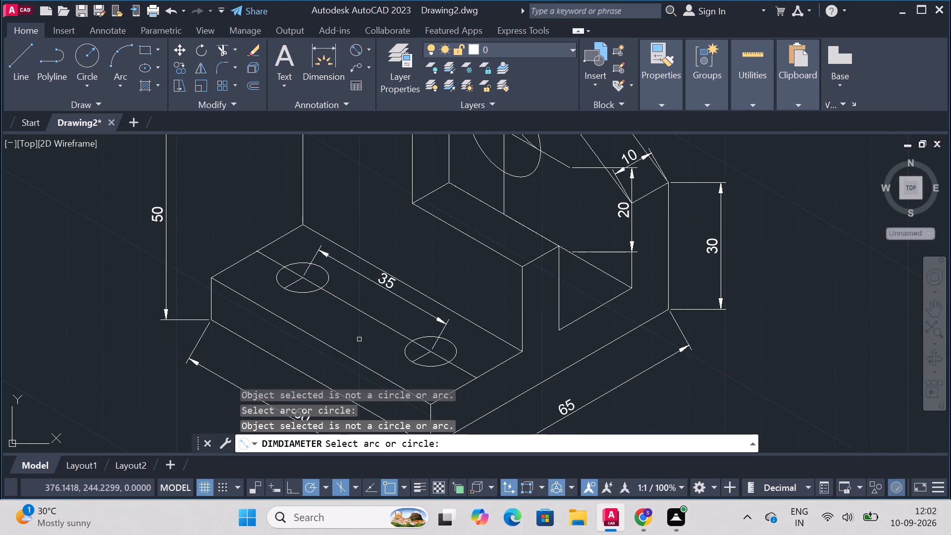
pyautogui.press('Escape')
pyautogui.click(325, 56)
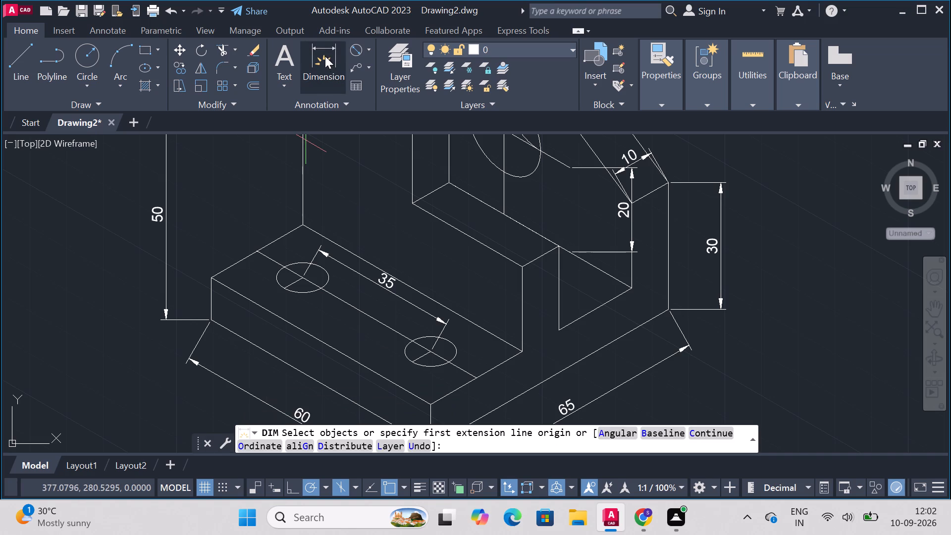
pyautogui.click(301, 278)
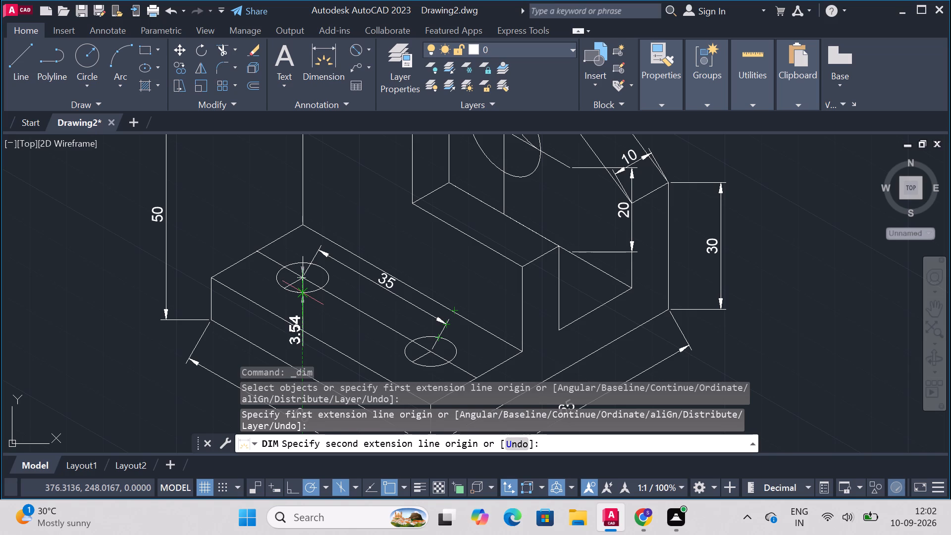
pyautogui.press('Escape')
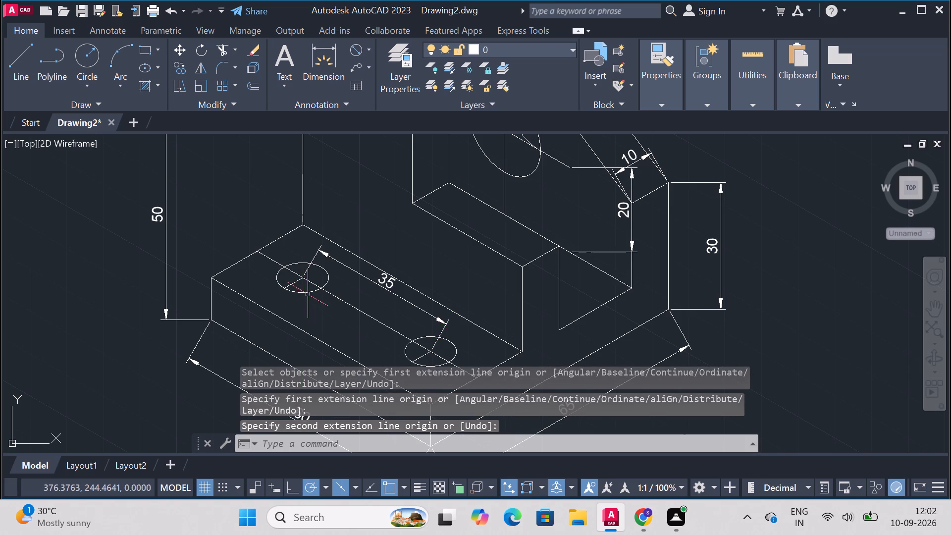
# Delete the ellipses of both base holes, keeping their centrelines.
pyautogui.click(308, 291)
pyautogui.press('Delete')
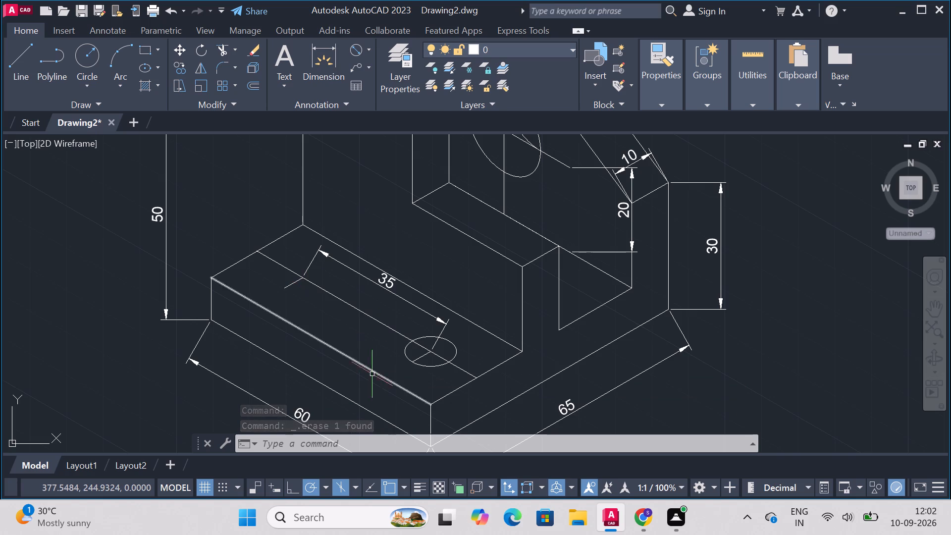
pyautogui.click(422, 368)
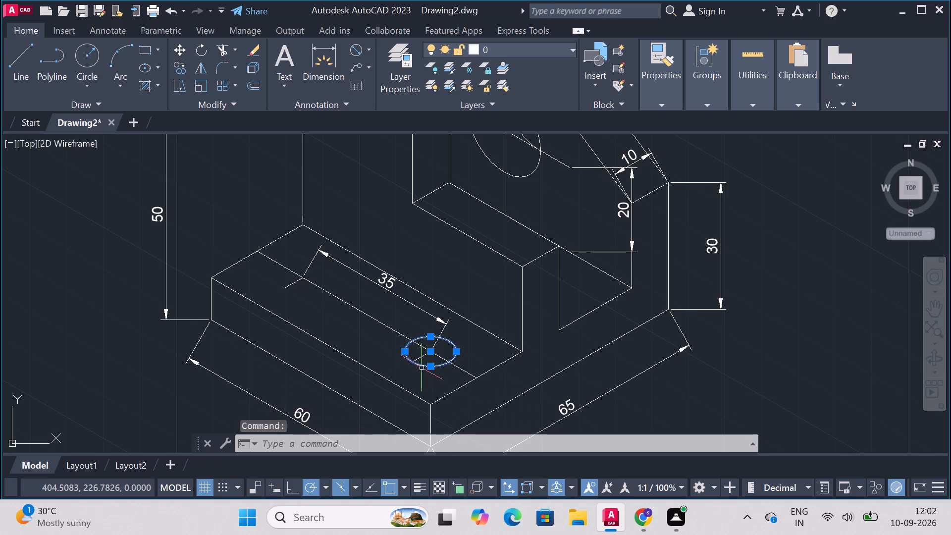
pyautogui.press('Delete')
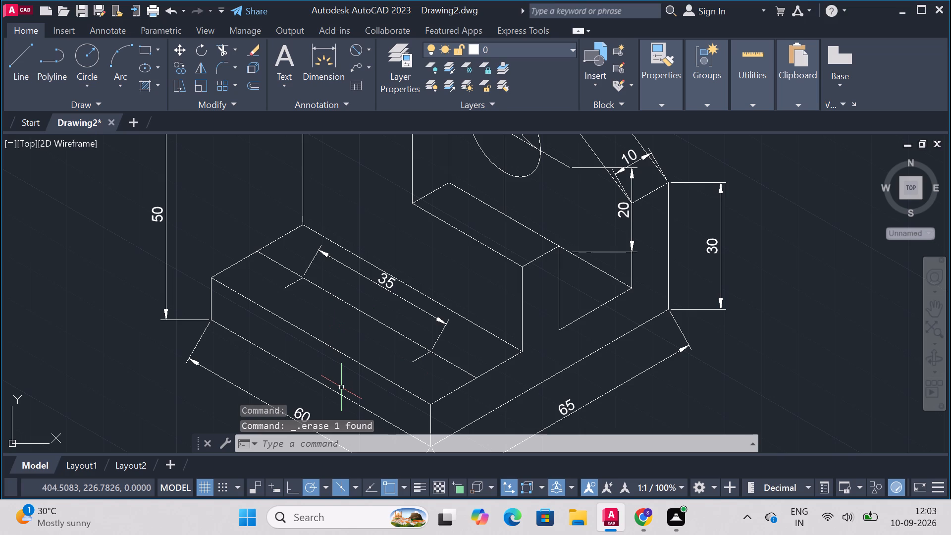
# Draw a 10-diameter isocircle on the top isoplane, centred on the left base hole's centreline intersection.
pyautogui.write('el')
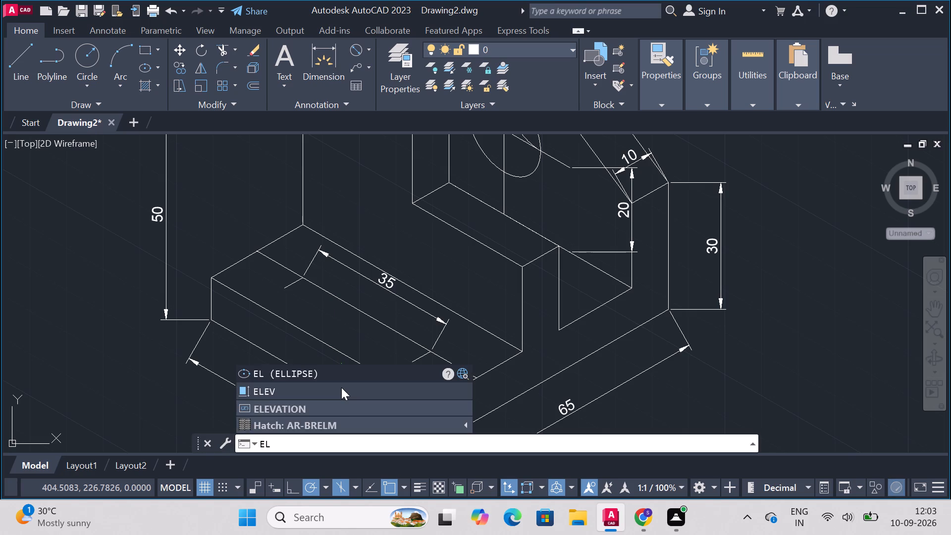
pyautogui.press('Return')
pyautogui.write('iso')
pyautogui.press('Return')
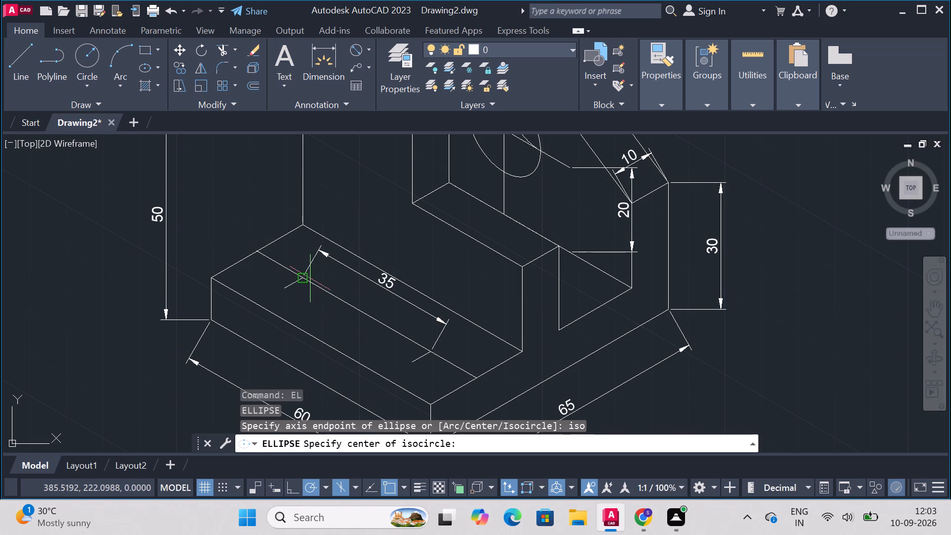
pyautogui.click(300, 279)
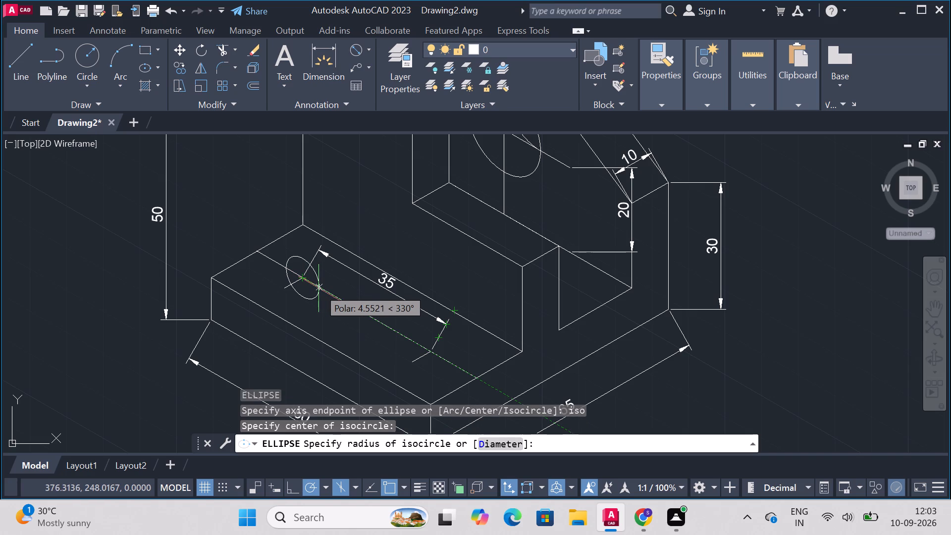
pyautogui.press('F5')
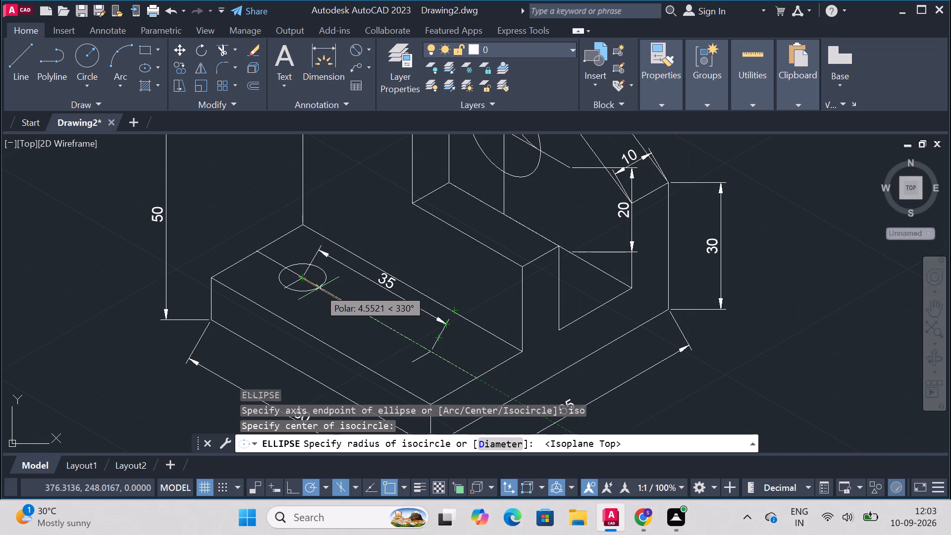
pyautogui.press('d')
pyautogui.press('Return')
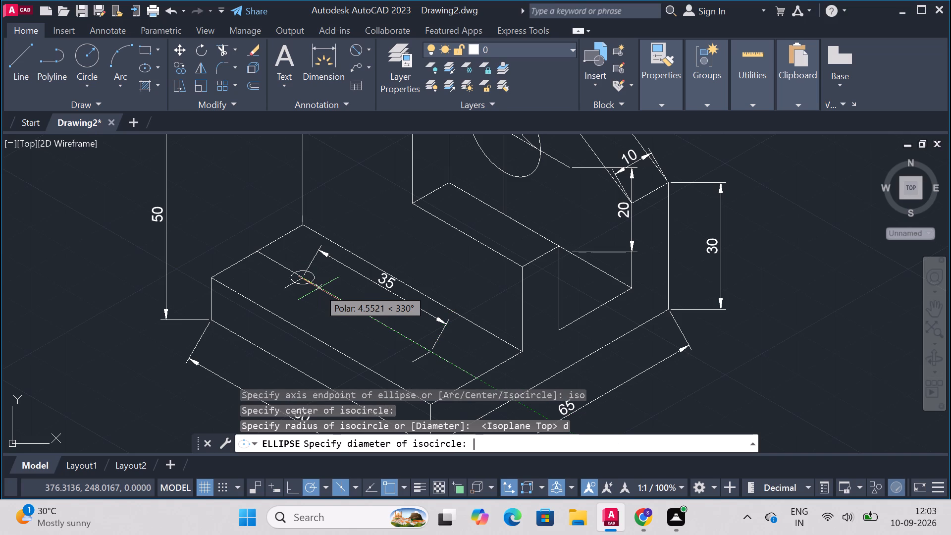
pyautogui.write('10')
pyautogui.press('Return')
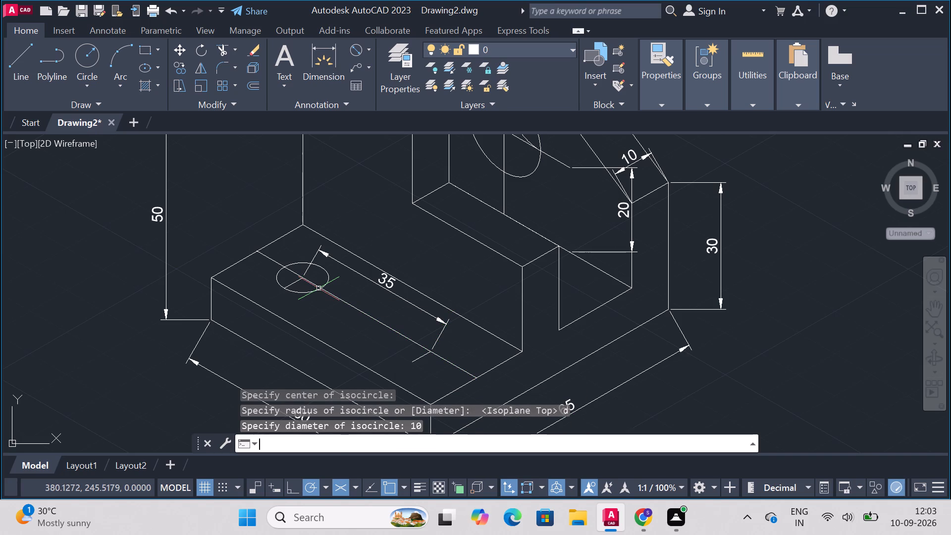
pyautogui.press('Escape')
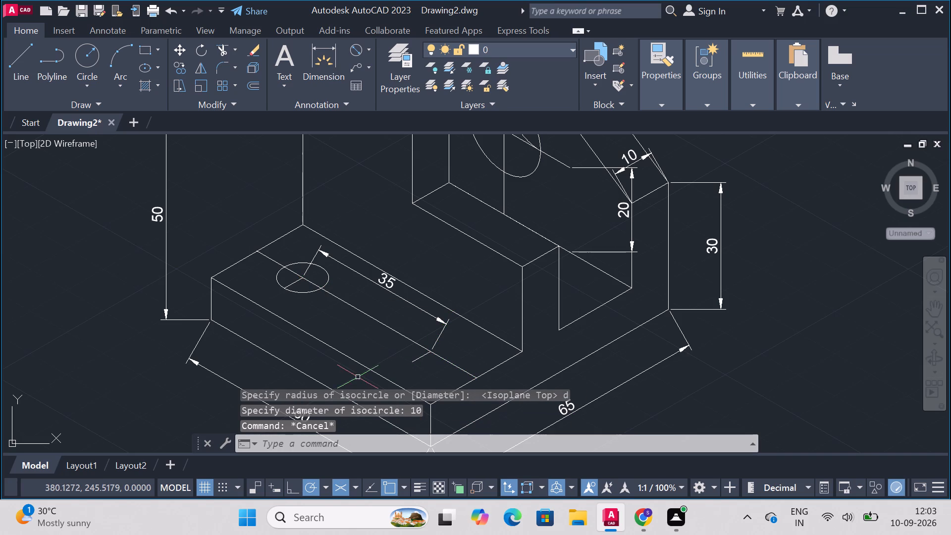
# Draw a matching 10-diameter isocircle on the top isoplane at the right base hole's centreline intersection.
pyautogui.write('el')
pyautogui.press('Return')
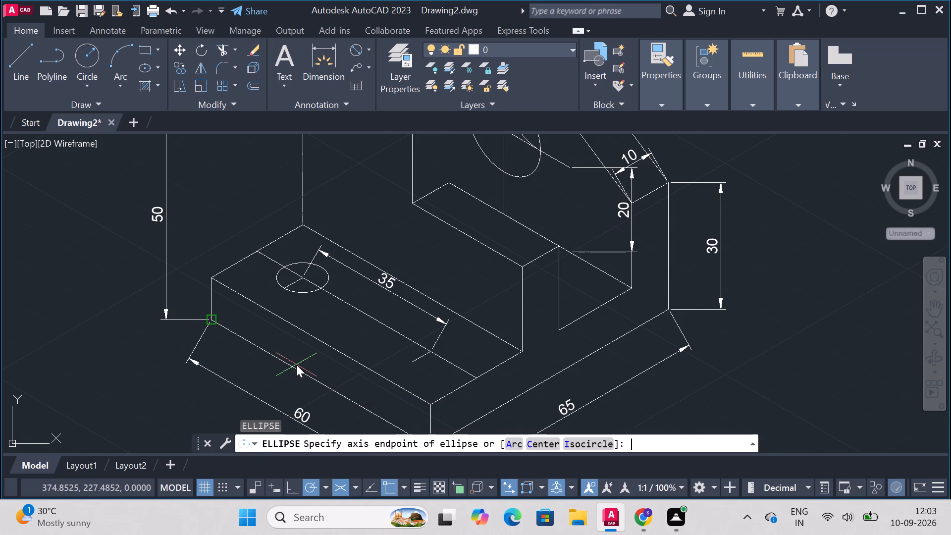
pyautogui.write('iso')
pyautogui.press('Return')
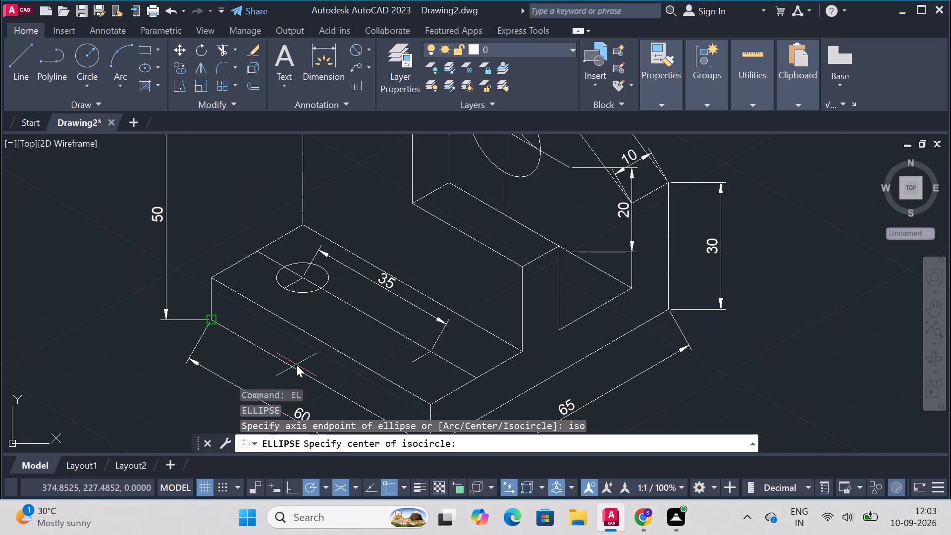
pyautogui.click(433, 352)
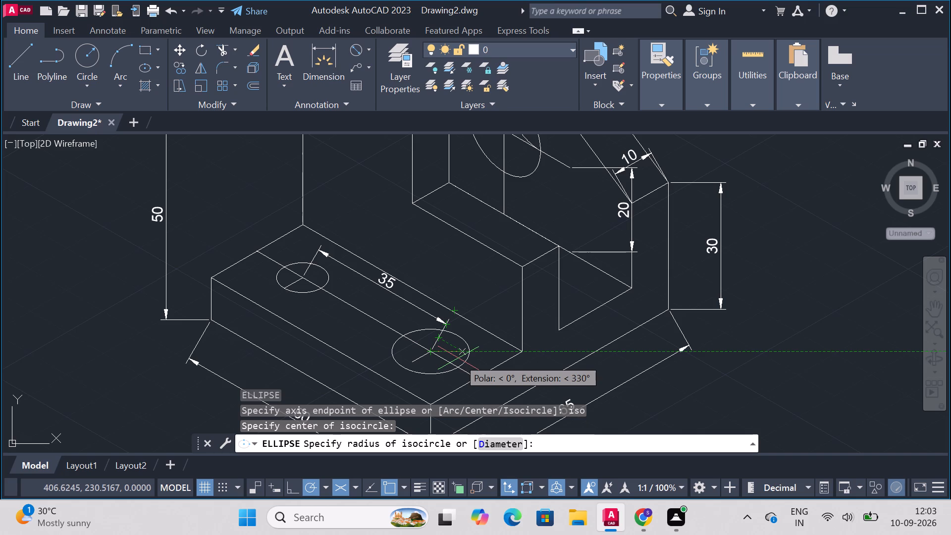
pyautogui.press('d')
pyautogui.press('Return')
pyautogui.write('10')
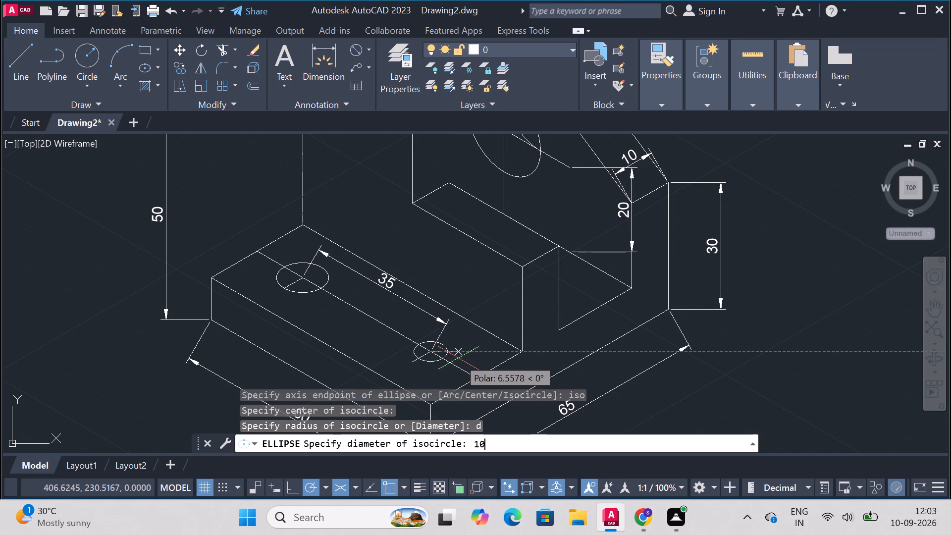
pyautogui.press('Return')
pyautogui.press('Escape')
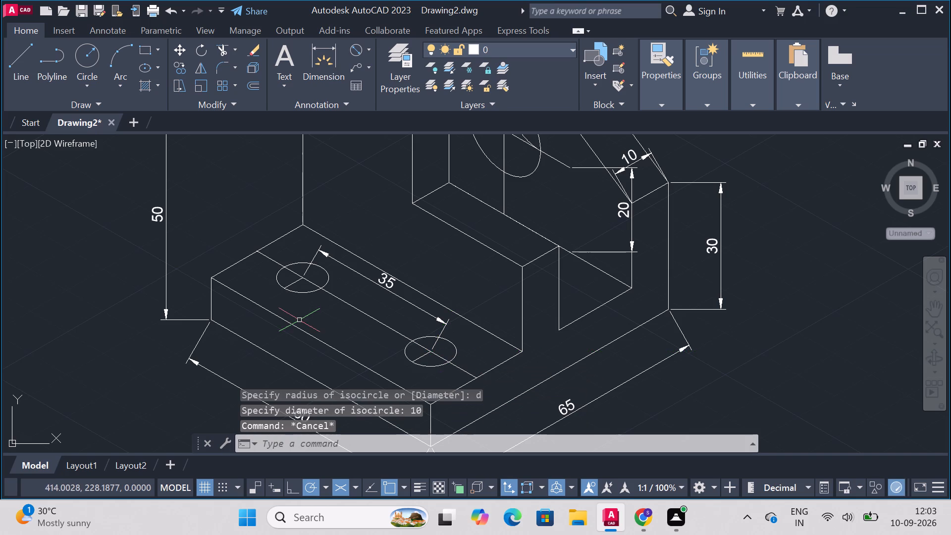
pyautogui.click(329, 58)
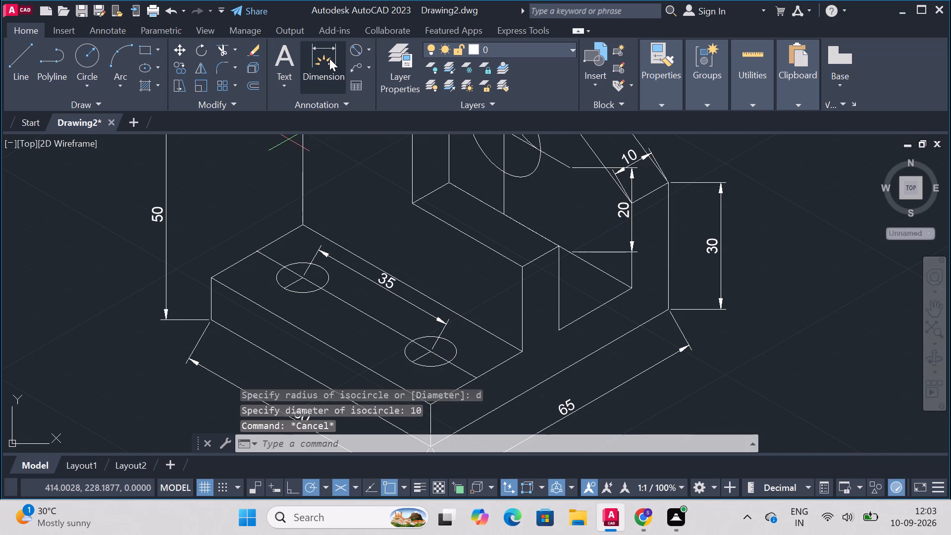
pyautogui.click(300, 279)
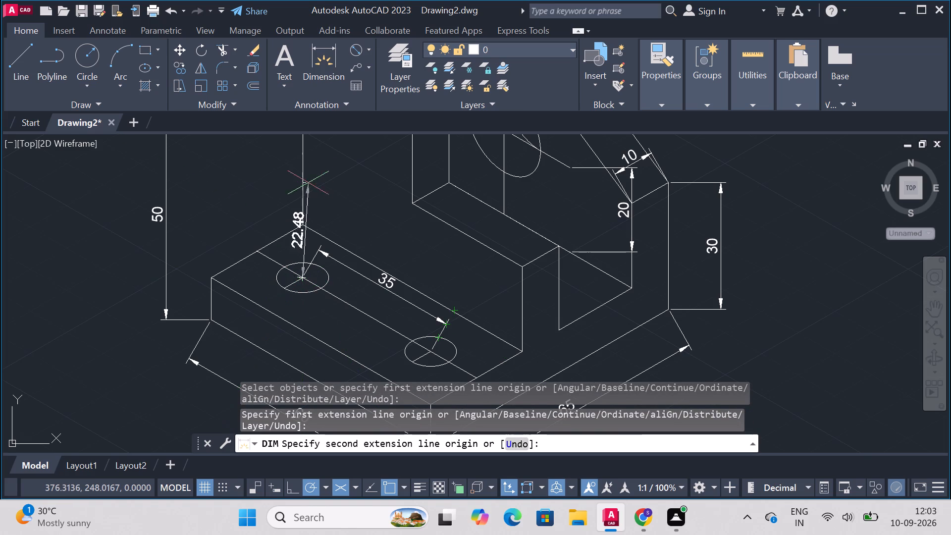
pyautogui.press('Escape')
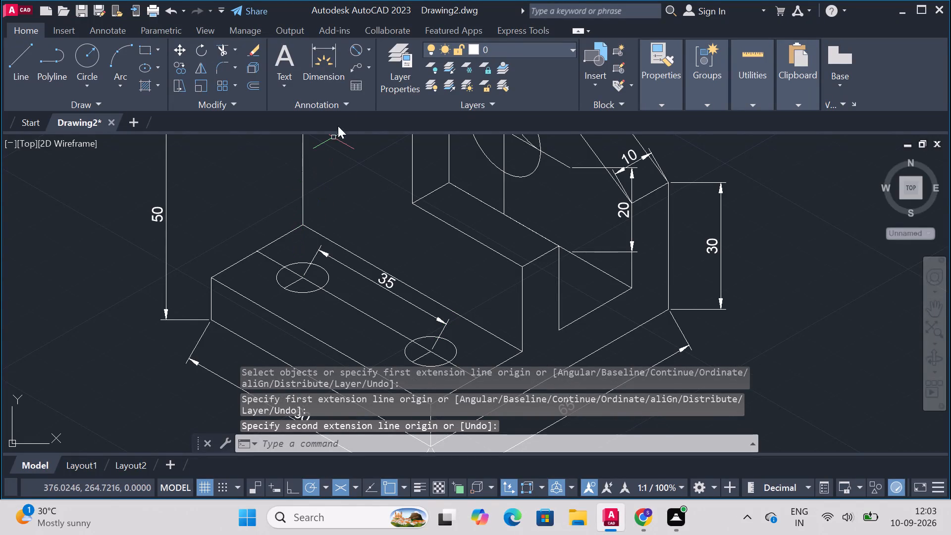
# Dimension the left base hole's diameter between opposite rim points along its short centreline, placing the dimension just above the hole.
pyautogui.click(330, 64)
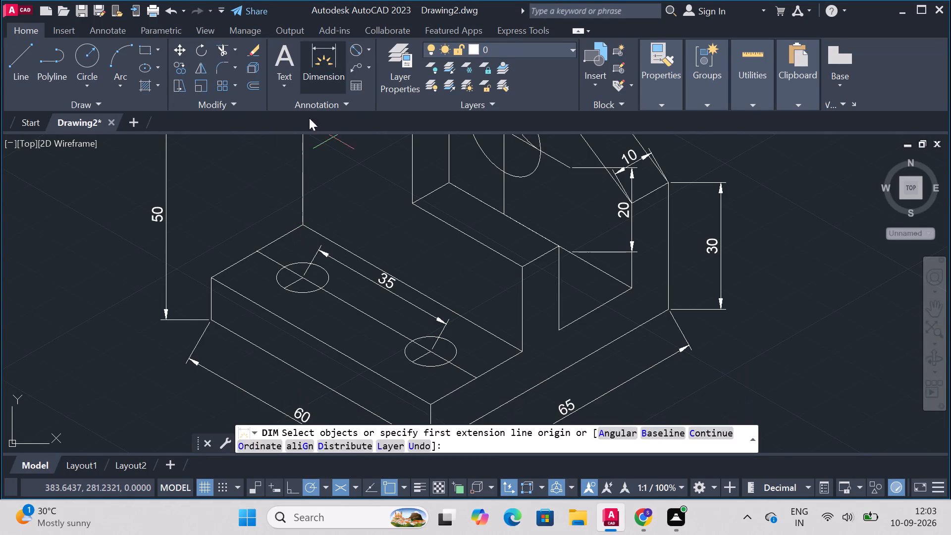
pyautogui.click(283, 287)
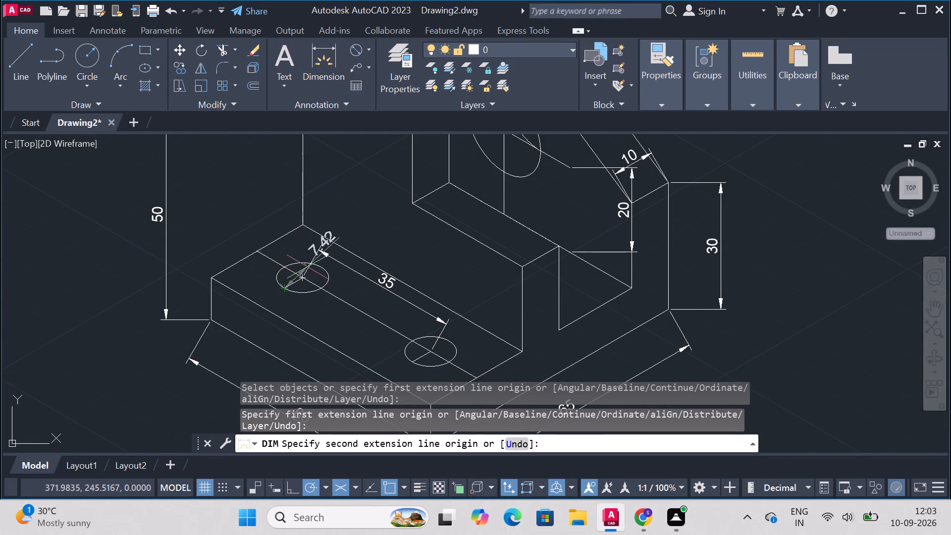
pyautogui.click(324, 267)
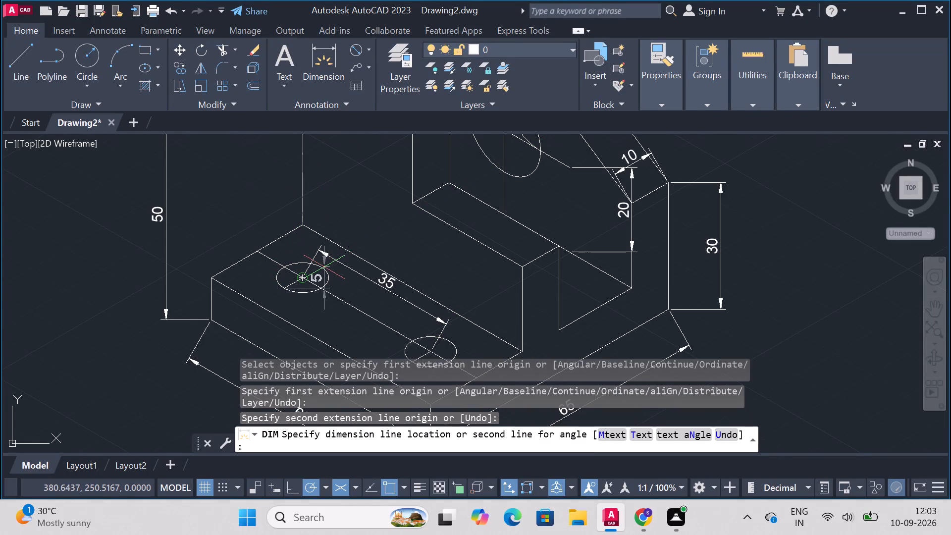
pyautogui.click(292, 253)
pyautogui.press('Escape')
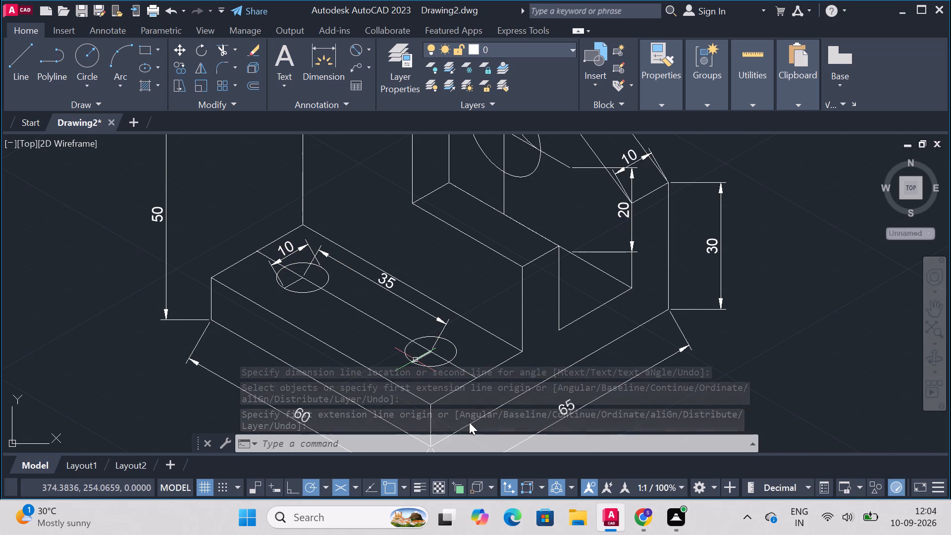
# Dimension the base's short upper-left edge from the long hole centreline's end to the corner where the base meets the upright block.
pyautogui.click(320, 47)
pyautogui.click(254, 254)
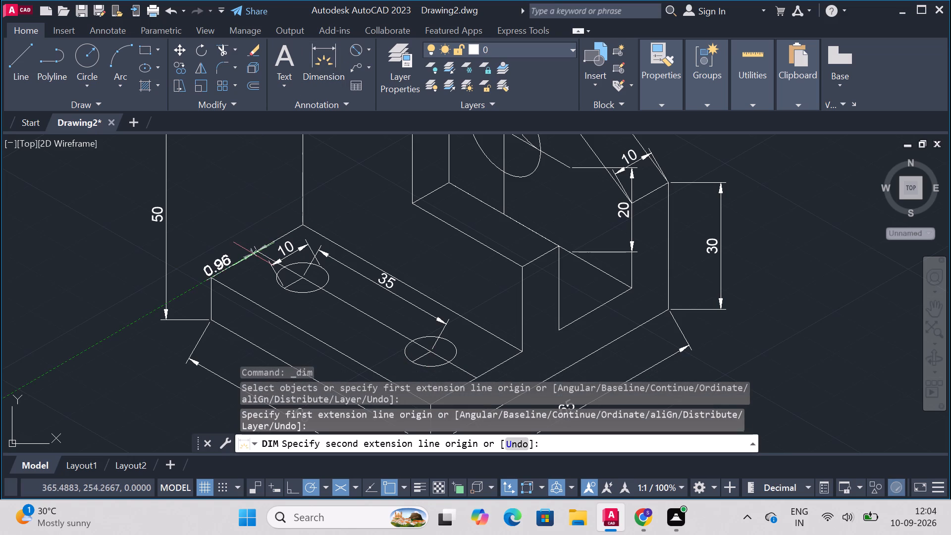
pyautogui.click(303, 225)
pyautogui.click(285, 212)
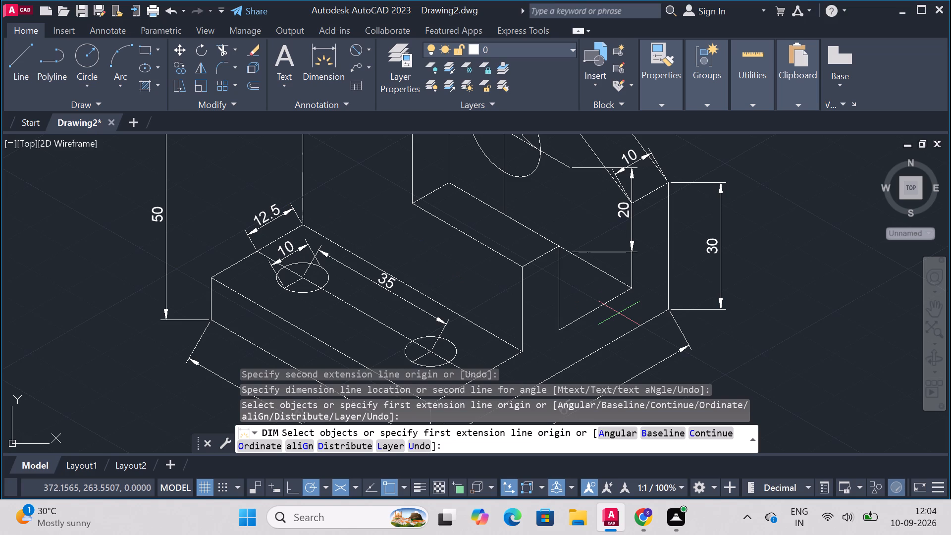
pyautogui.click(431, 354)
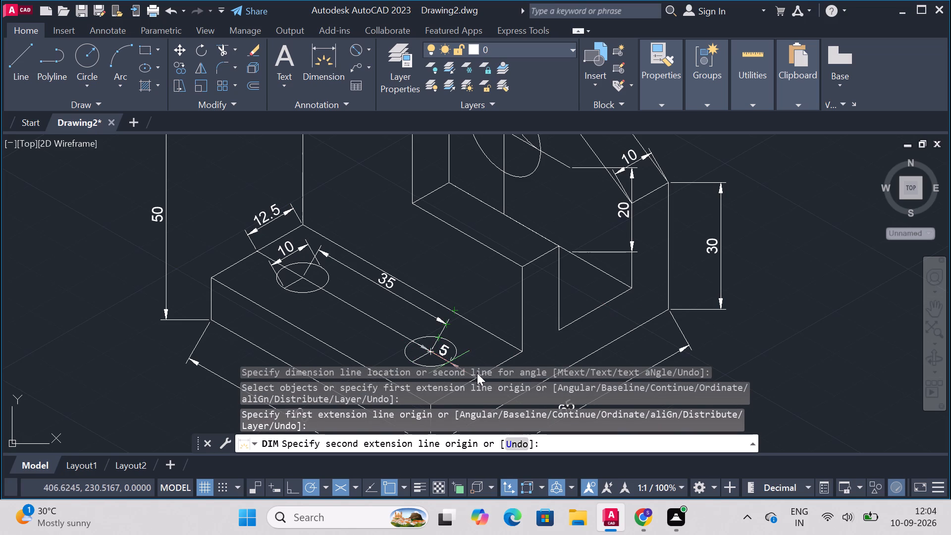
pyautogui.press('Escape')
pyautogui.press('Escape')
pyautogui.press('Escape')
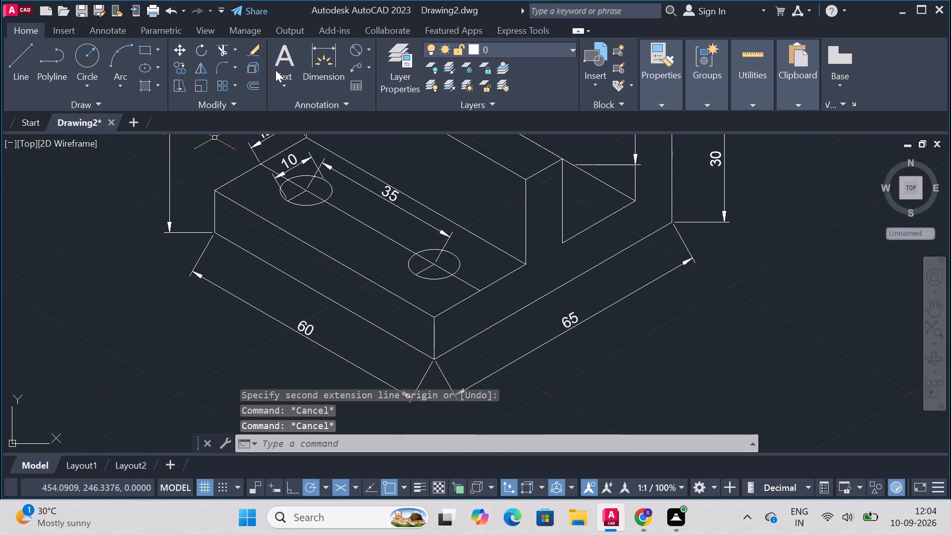
# Dimension from the right base hole's centre to the centreline's end on the base edge, in line with the hole-spacing dimension.
pyautogui.click(306, 61)
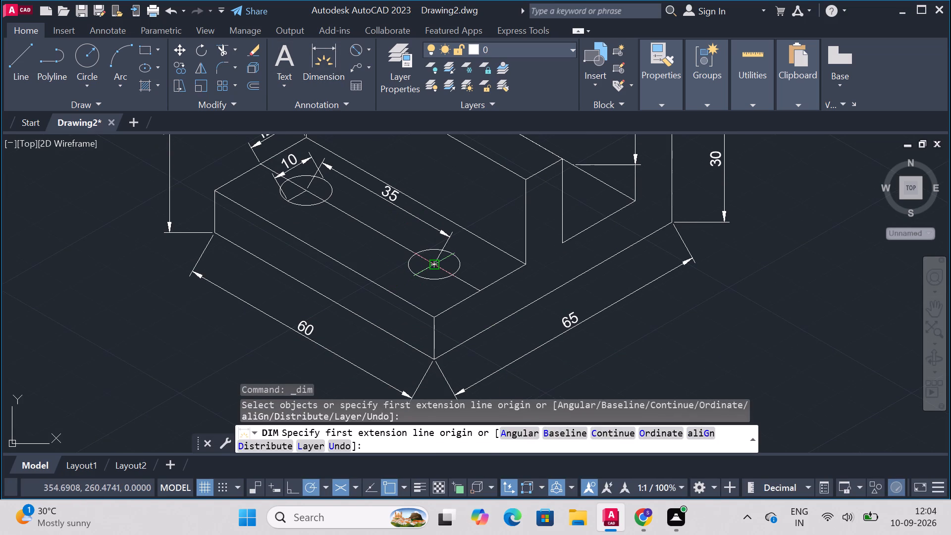
pyautogui.click(438, 261)
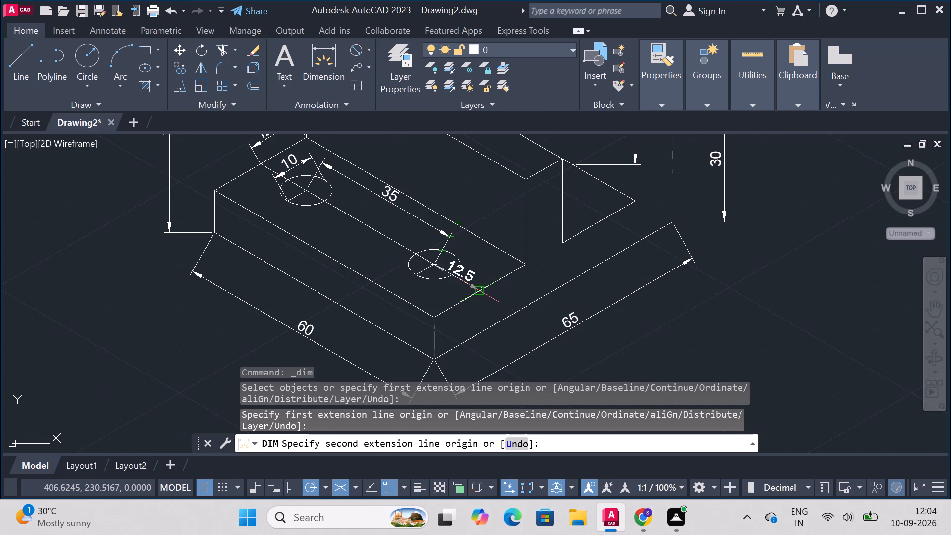
pyautogui.click(477, 290)
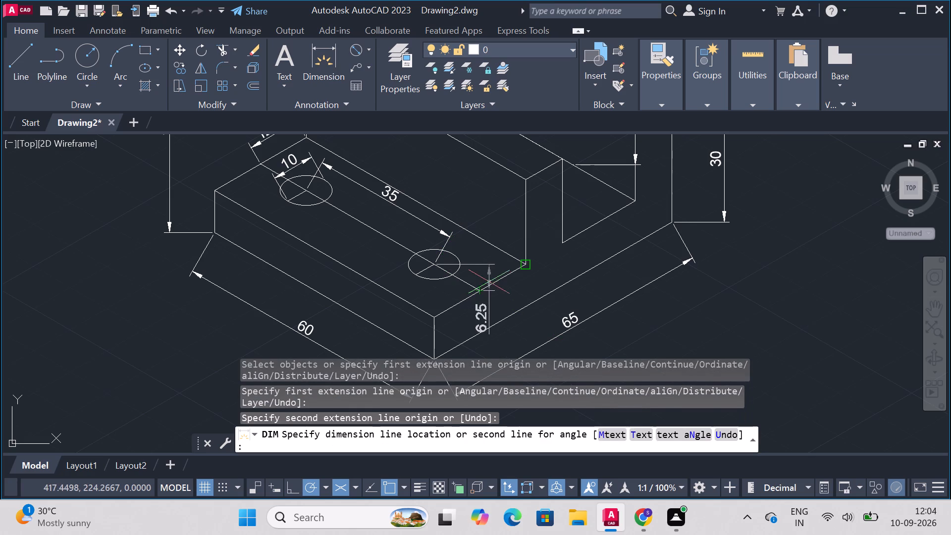
pyautogui.click(486, 260)
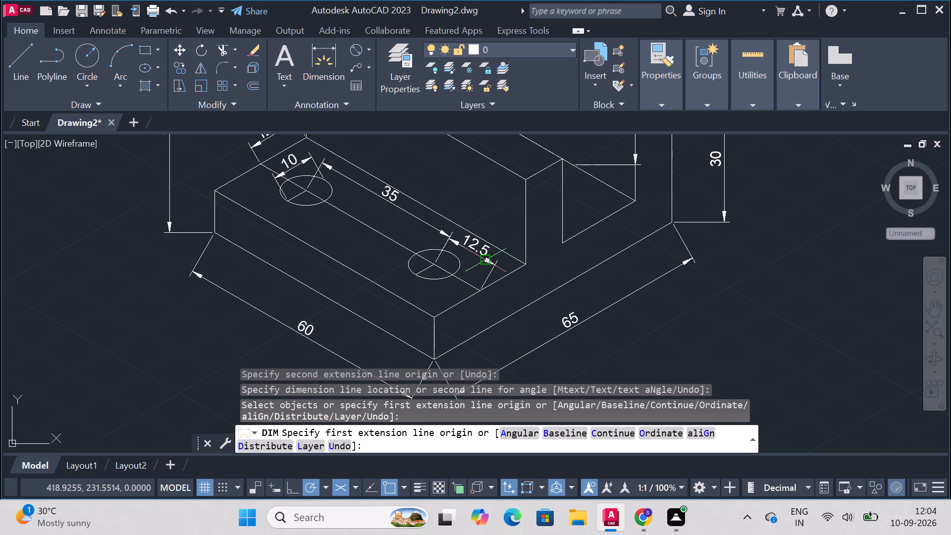
pyautogui.press('Escape')
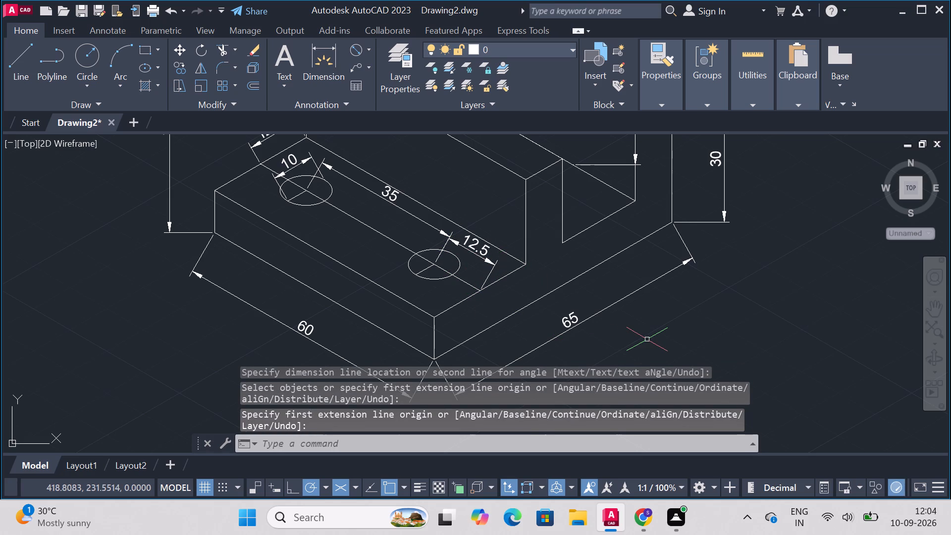
pyautogui.press('Escape')
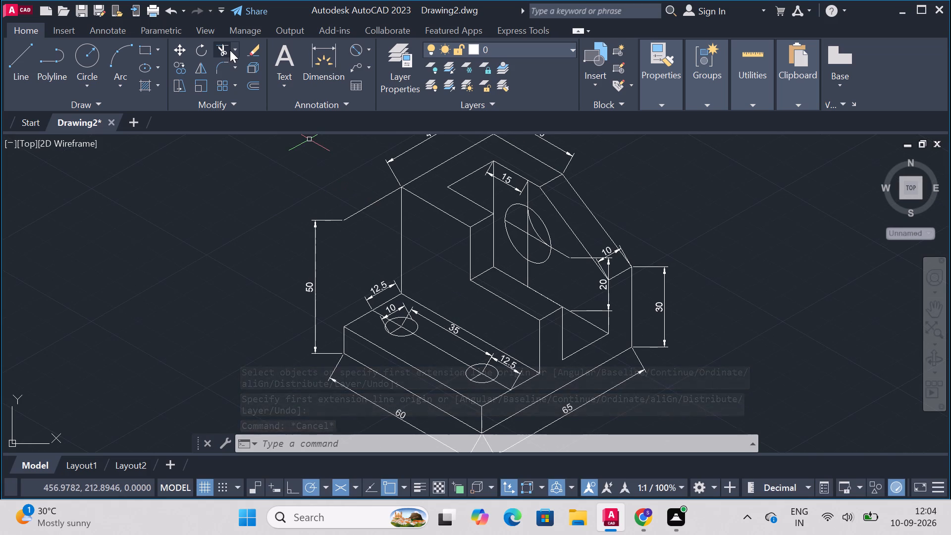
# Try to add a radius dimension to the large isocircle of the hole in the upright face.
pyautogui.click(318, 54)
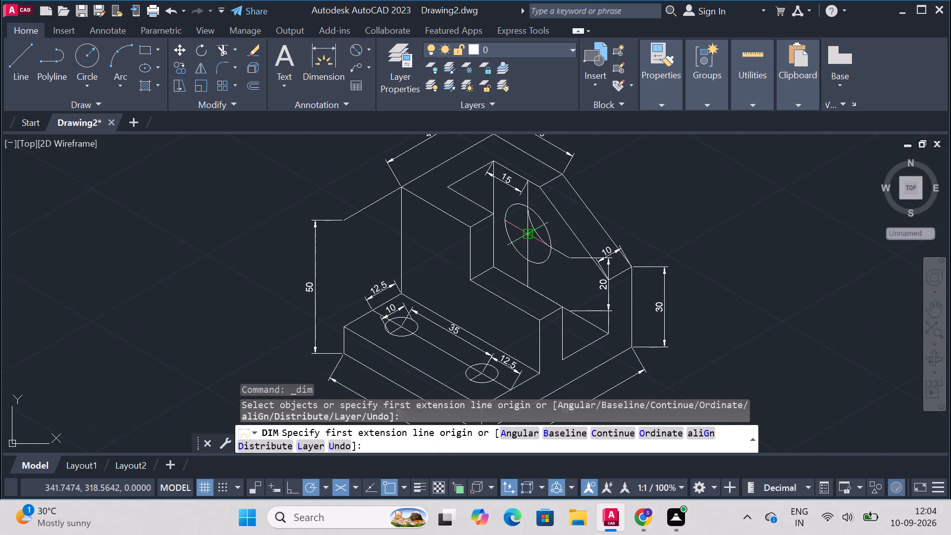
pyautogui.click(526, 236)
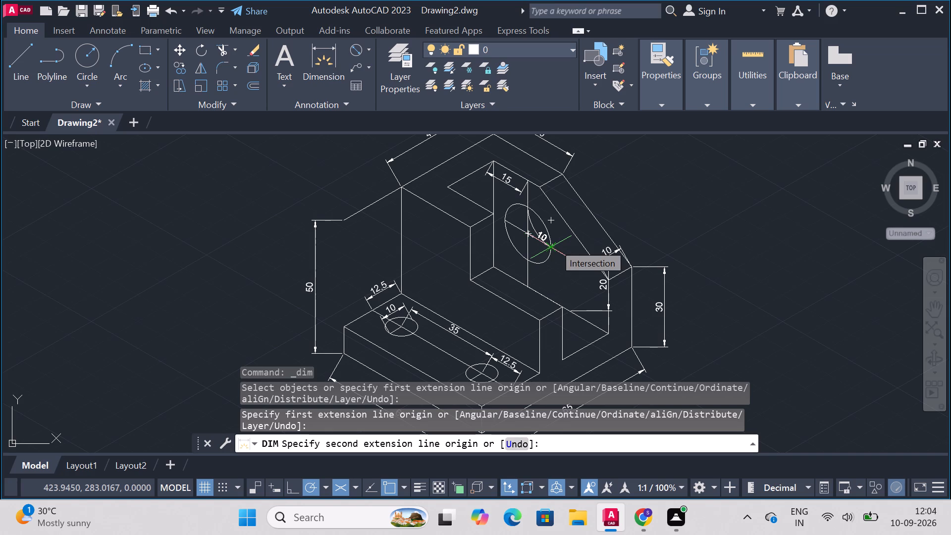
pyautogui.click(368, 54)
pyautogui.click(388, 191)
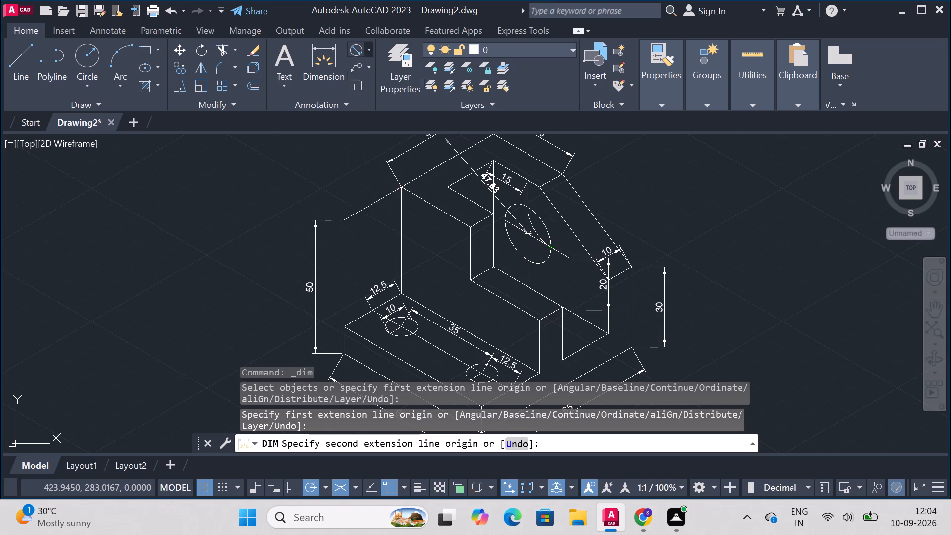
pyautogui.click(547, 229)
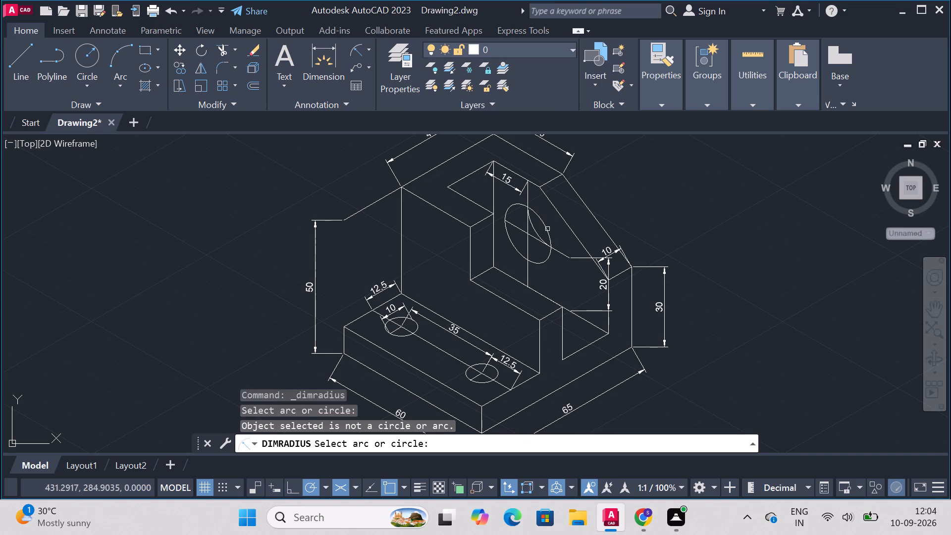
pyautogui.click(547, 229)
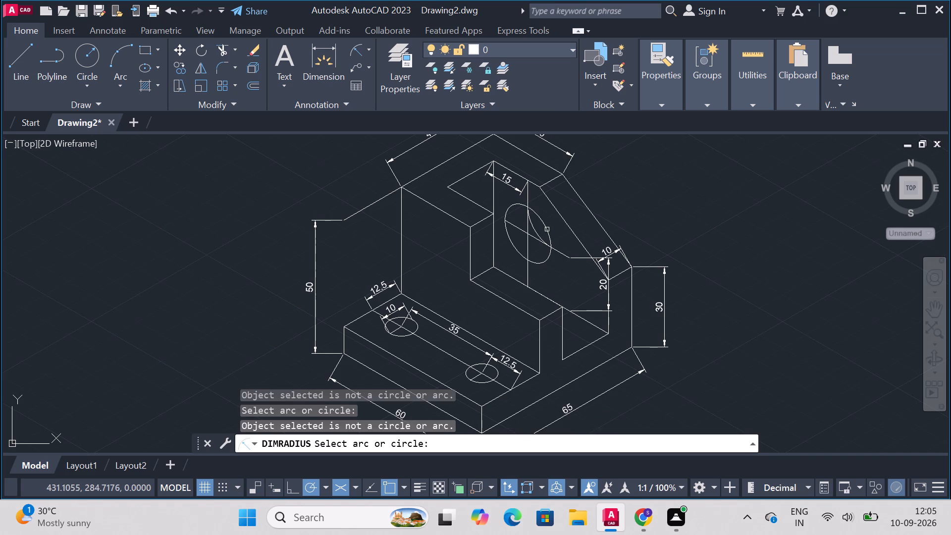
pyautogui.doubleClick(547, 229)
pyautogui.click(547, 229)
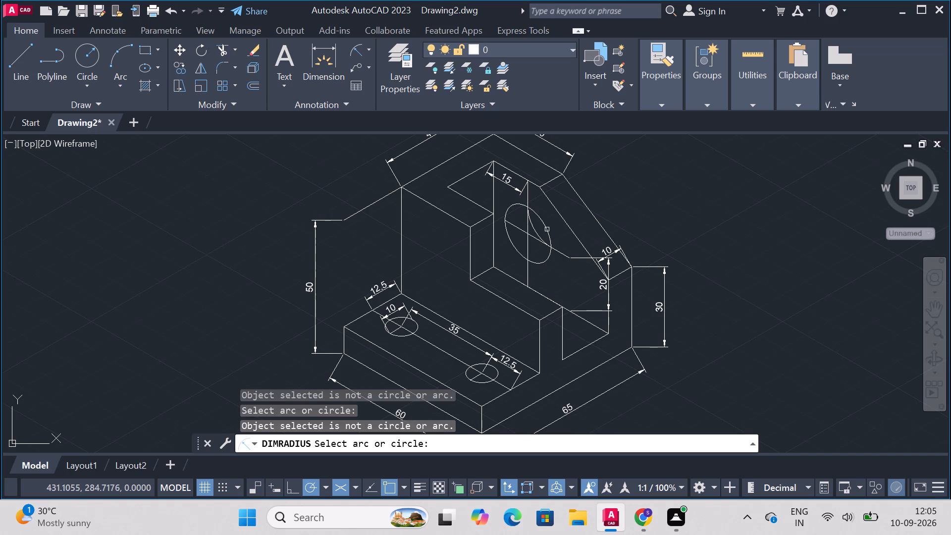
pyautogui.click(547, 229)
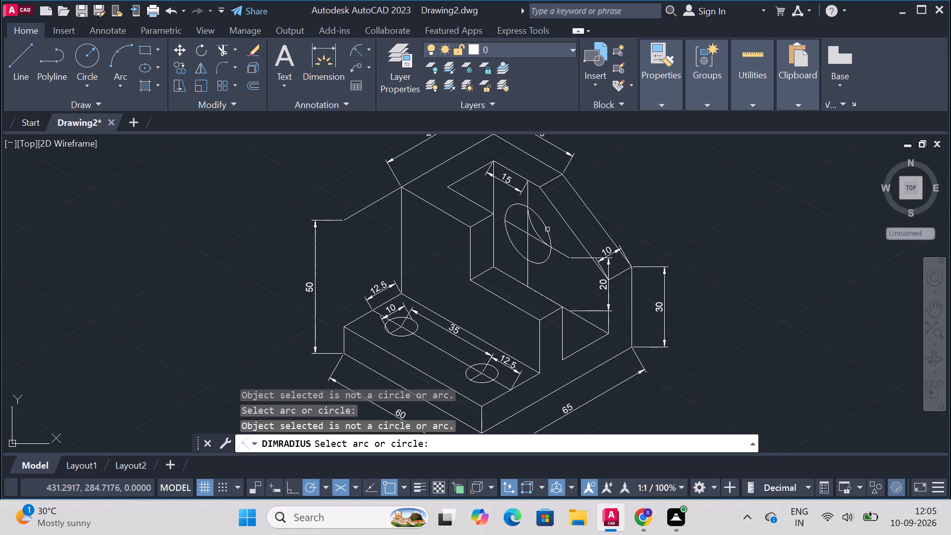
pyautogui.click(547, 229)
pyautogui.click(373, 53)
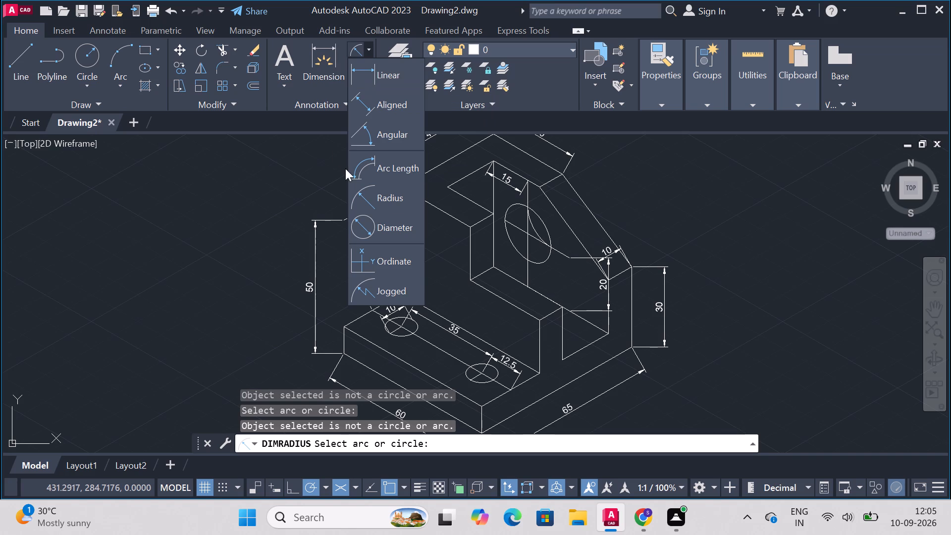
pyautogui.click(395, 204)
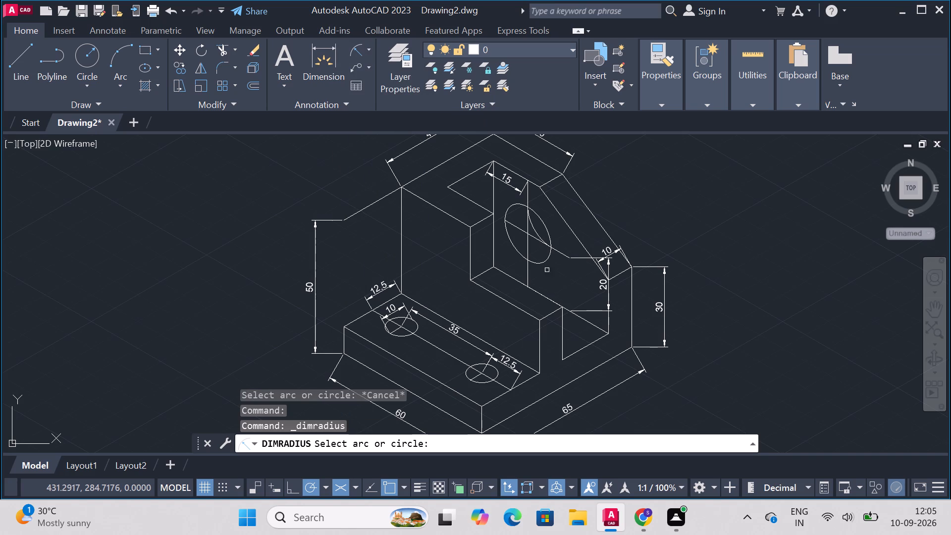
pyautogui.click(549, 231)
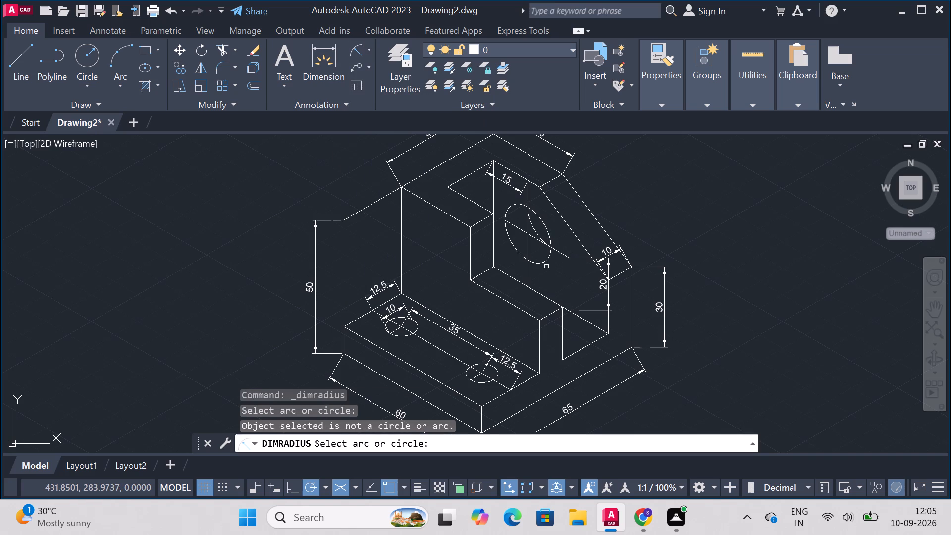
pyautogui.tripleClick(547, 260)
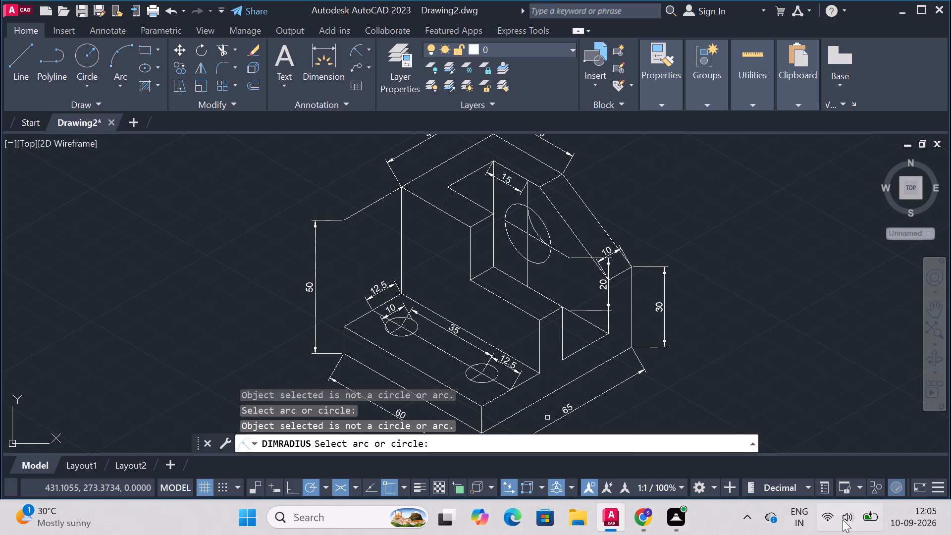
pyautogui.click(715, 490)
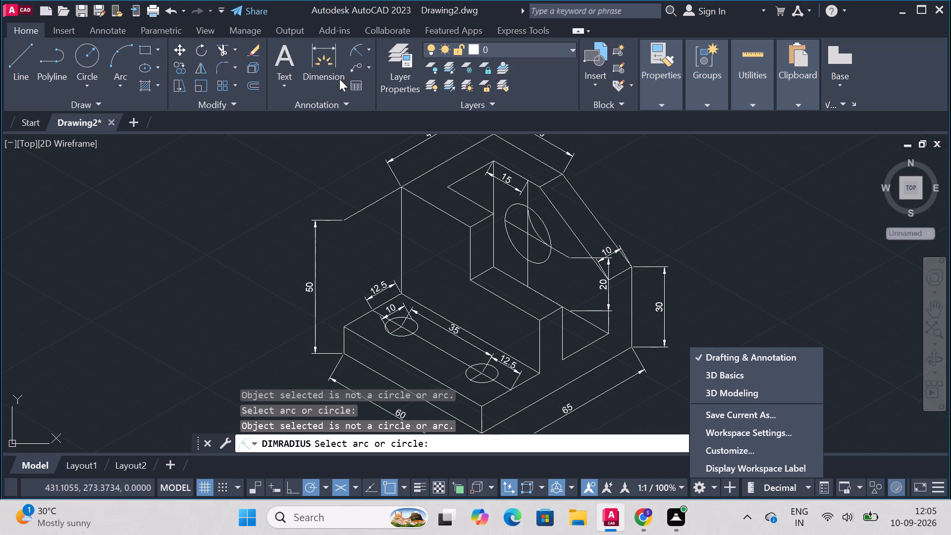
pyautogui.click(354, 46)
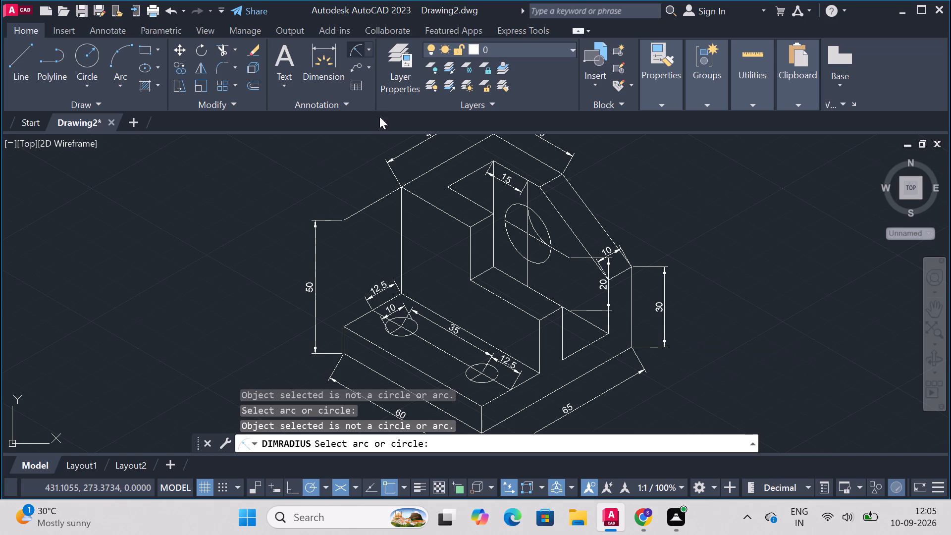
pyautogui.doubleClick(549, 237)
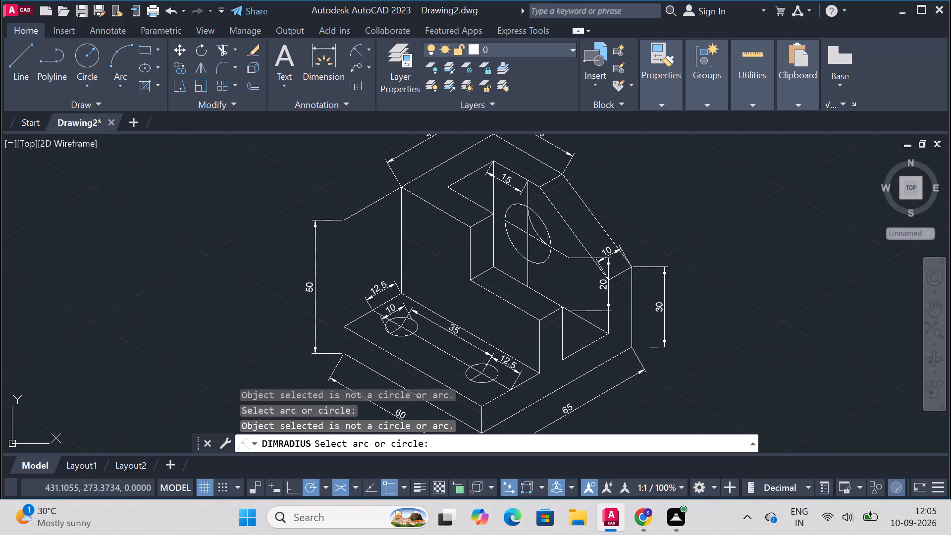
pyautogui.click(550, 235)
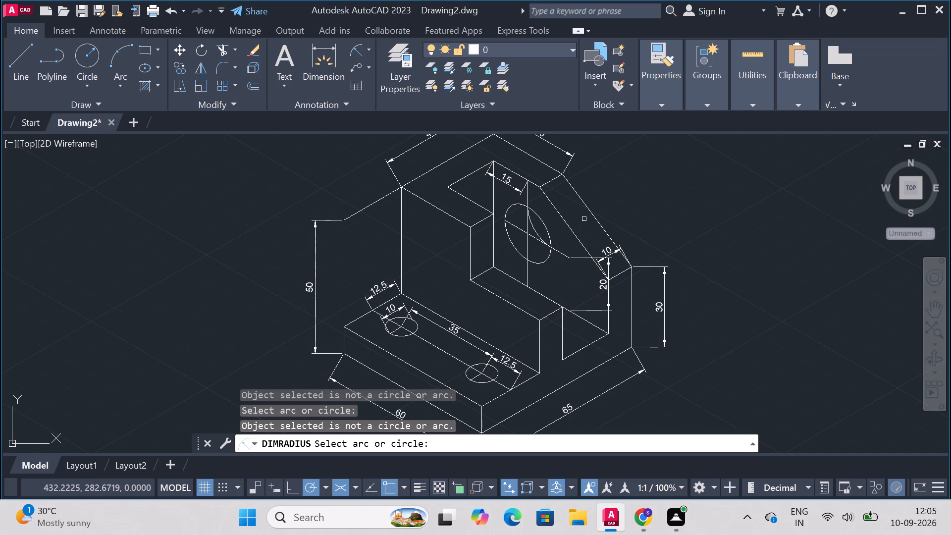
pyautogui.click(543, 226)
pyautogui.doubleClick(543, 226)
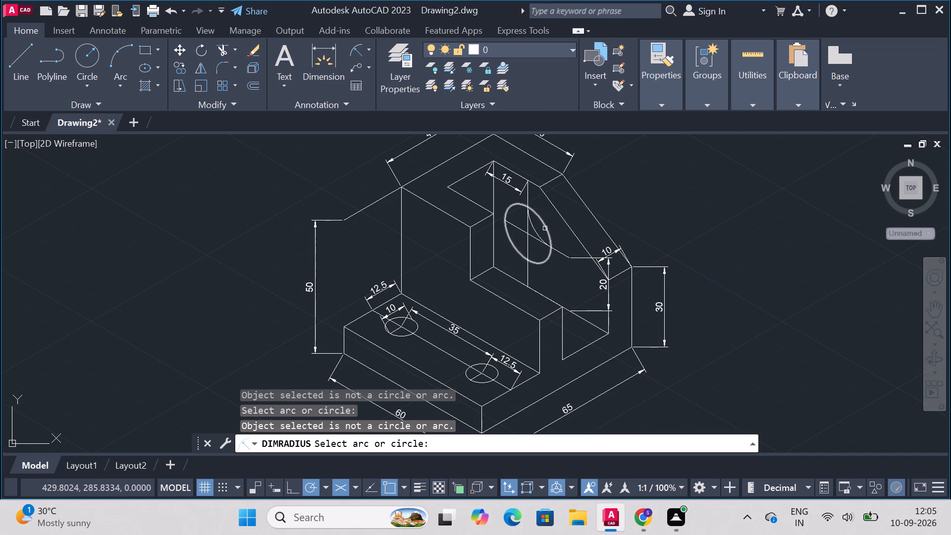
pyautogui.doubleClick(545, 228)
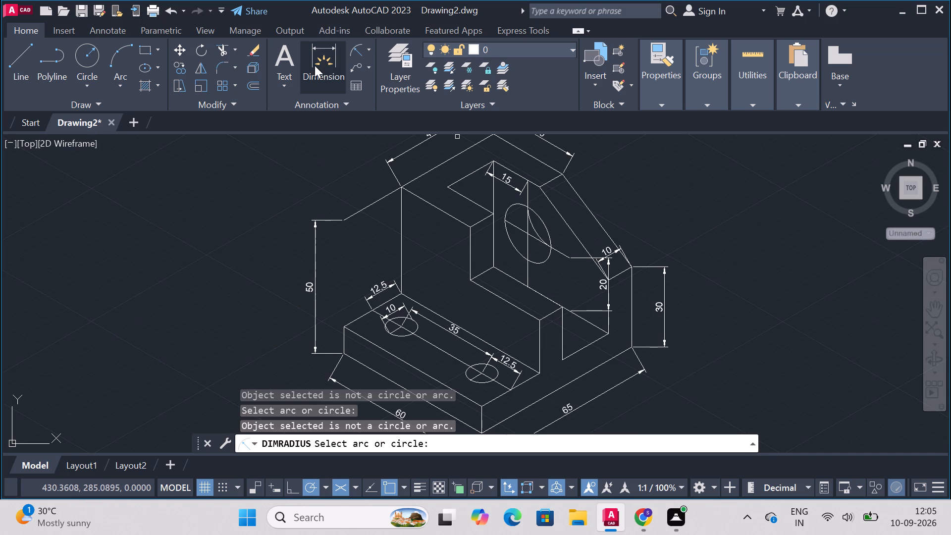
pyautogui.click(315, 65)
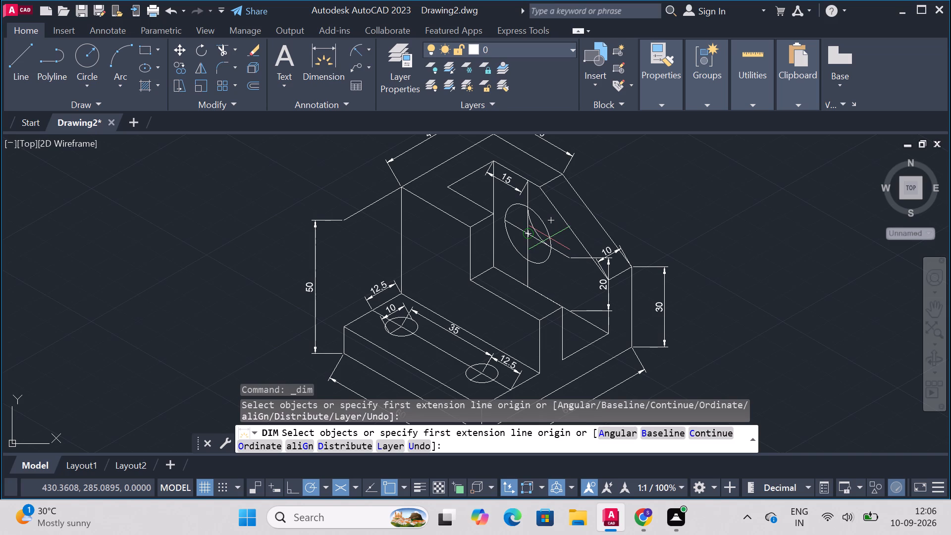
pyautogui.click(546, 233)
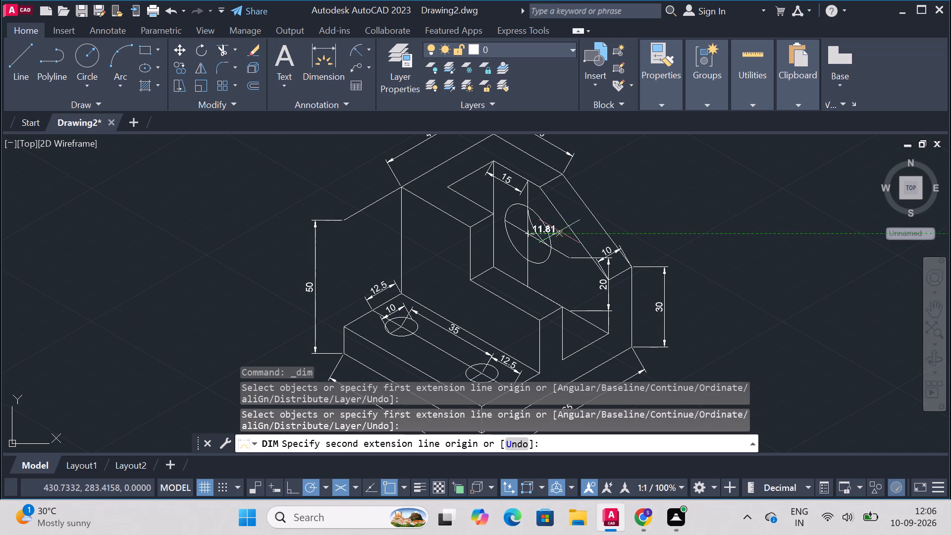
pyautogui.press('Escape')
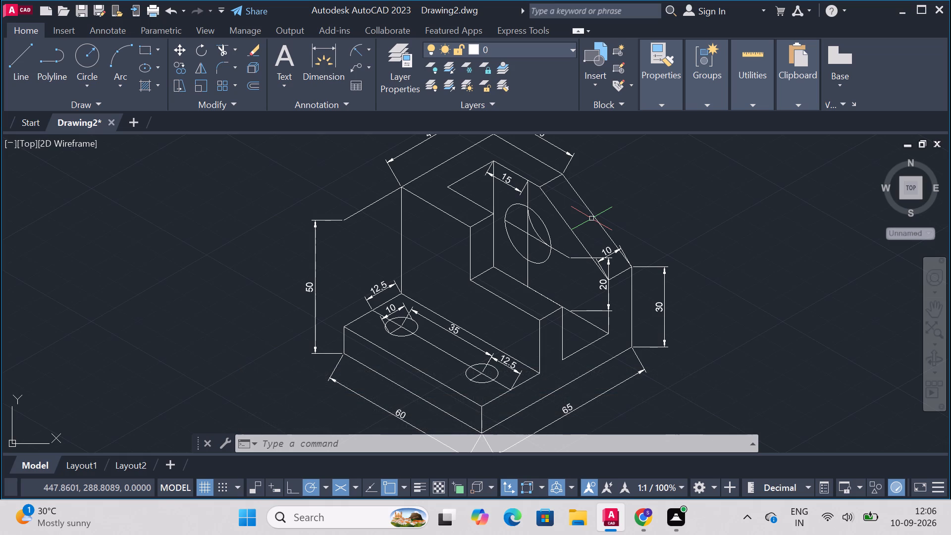
# Dimension the upright hole's radius from its centre to the rim along the slanted centreline, placing the dimension just above that centreline.
pyautogui.click(326, 55)
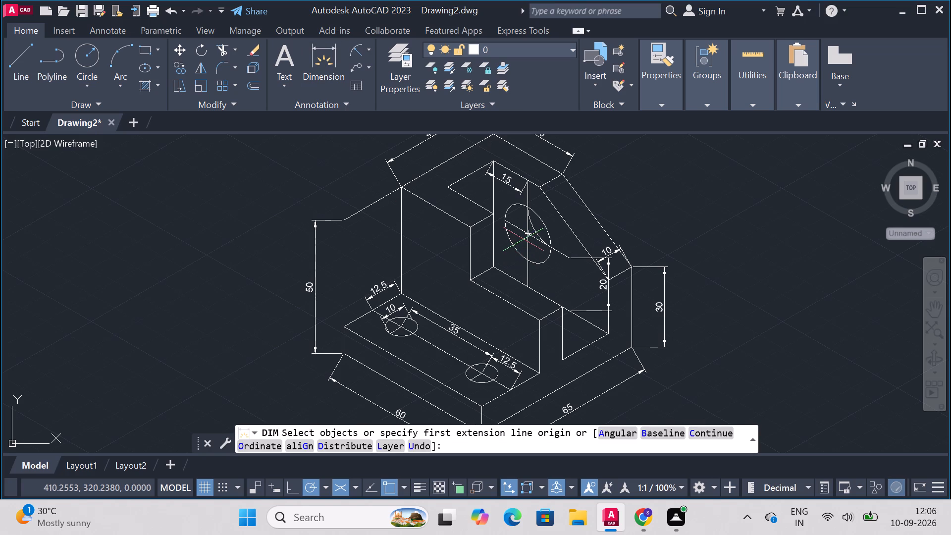
pyautogui.click(529, 234)
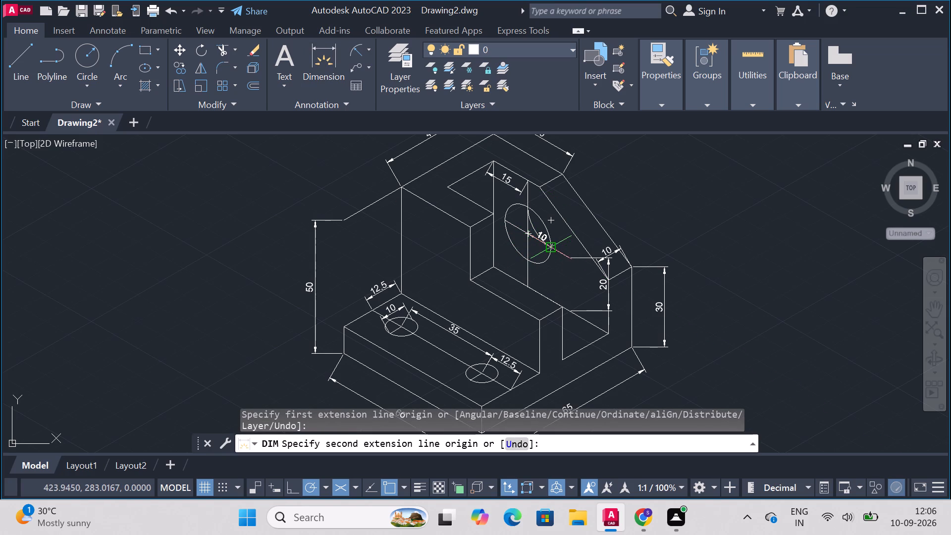
pyautogui.click(551, 245)
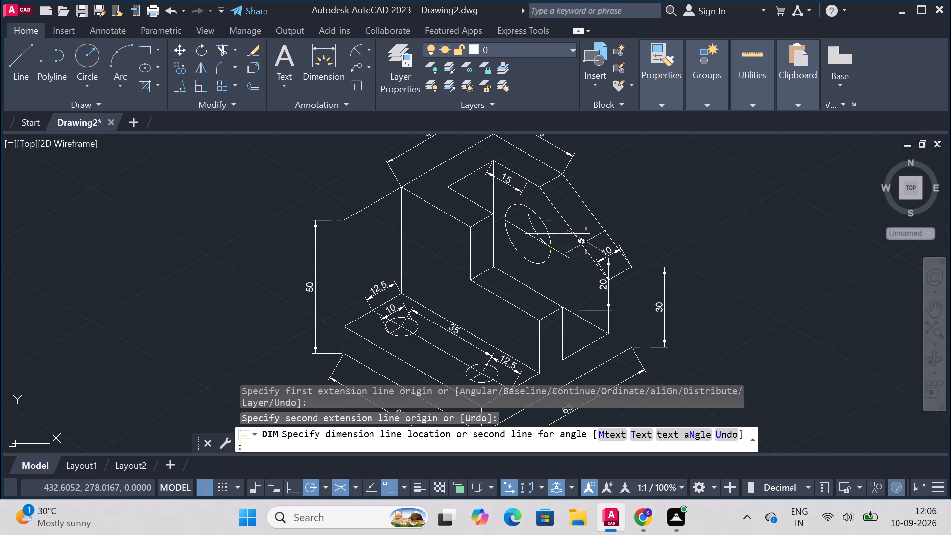
pyautogui.click(548, 223)
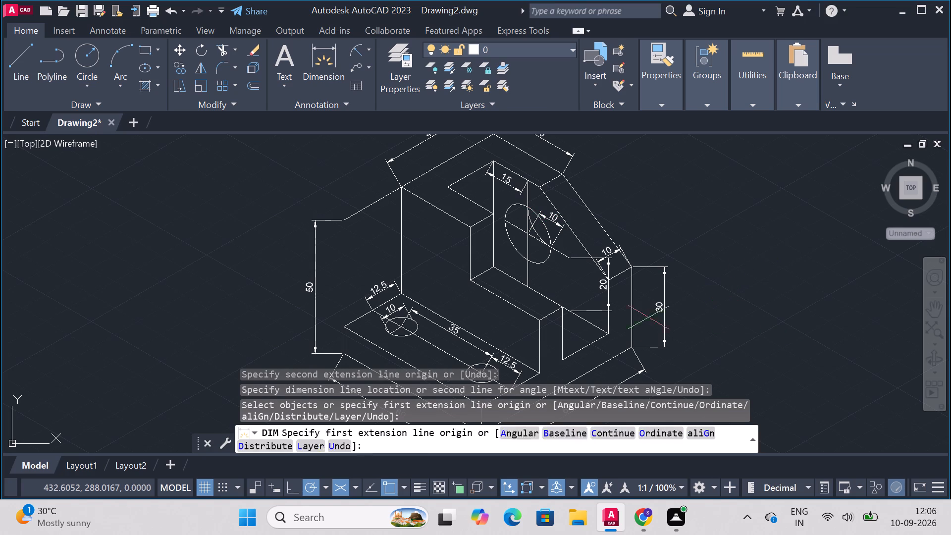
pyautogui.press('Escape')
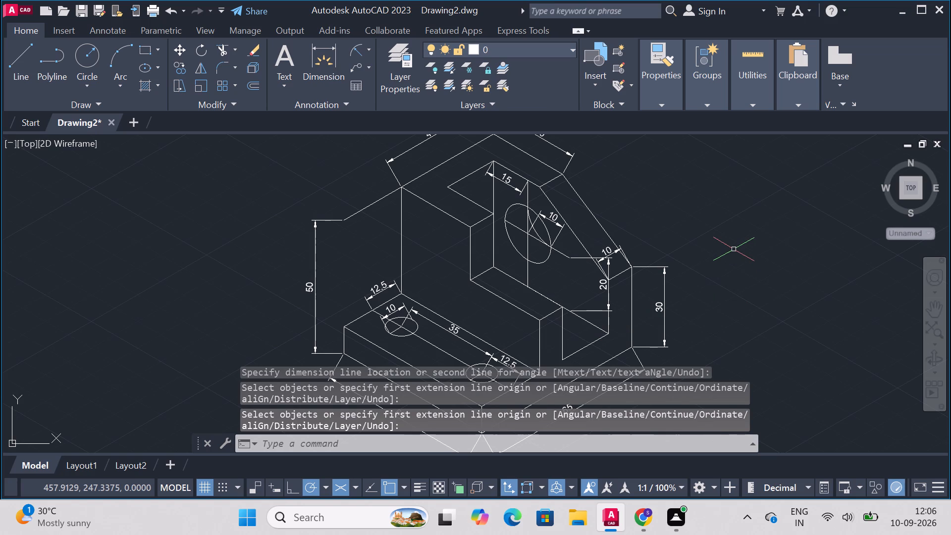
# Examine the whole bracket drawing and its dimensions for completeness.
pyautogui.keyDown('ctrl'); pyautogui.scroll(-2, 734, 249); pyautogui.keyUp('ctrl')
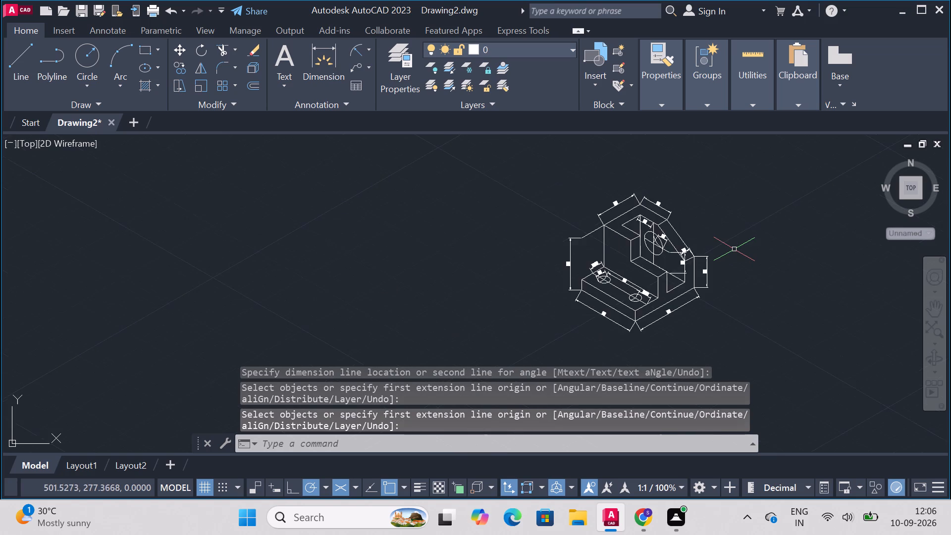
pyautogui.keyDown('ctrl'); pyautogui.scroll(1, 734, 249); pyautogui.keyUp('ctrl')
pyautogui.hscroll(1, 734, 249)
pyautogui.hscroll(-1, 734, 249)
pyautogui.hscroll(1, 734, 249)
pyautogui.hscroll(-1, 734, 249)
pyautogui.hscroll(1, 734, 249)
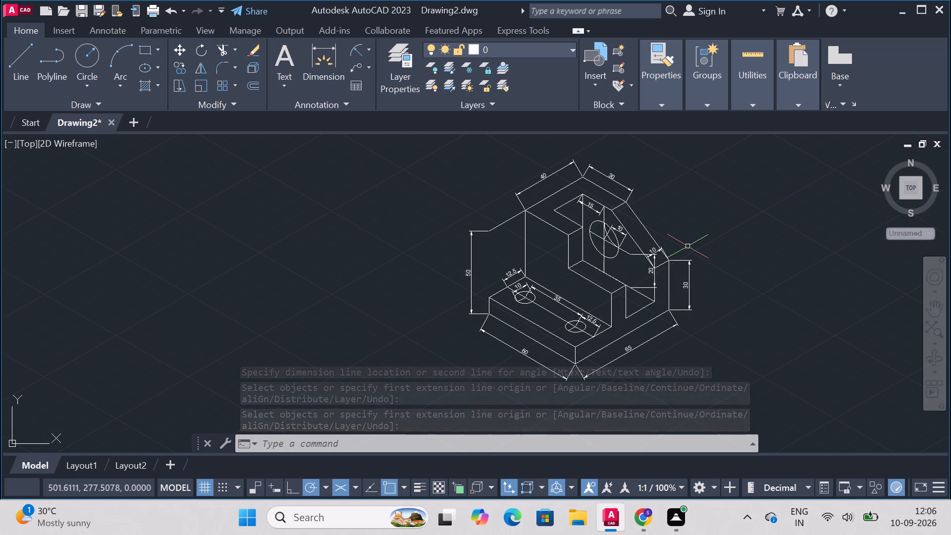
pyautogui.hscroll(2, 688, 246)
pyautogui.hscroll(-1, 688, 246)
pyautogui.hscroll(1, 688, 246)
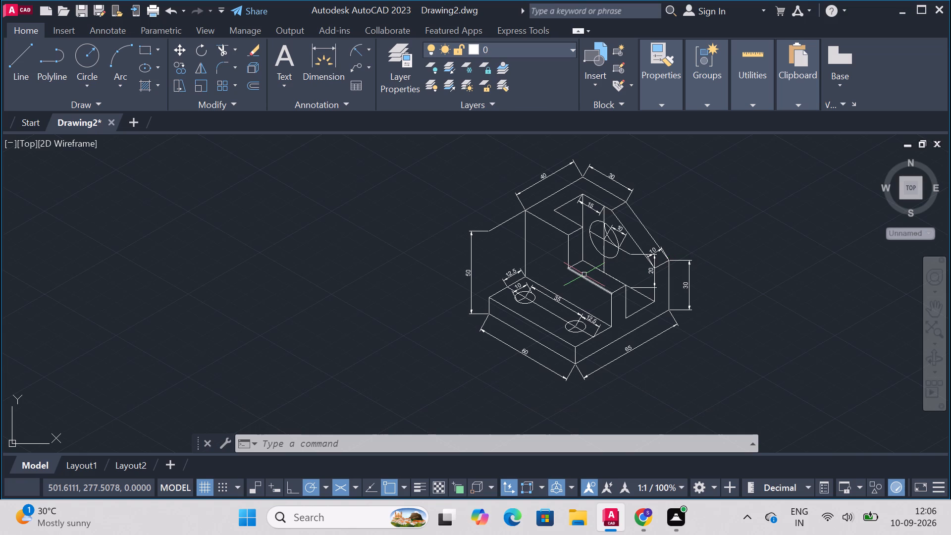
pyautogui.scroll(-1, 584, 274)
pyautogui.keyDown('ctrl'); pyautogui.scroll(1, 584, 274); pyautogui.keyUp('ctrl')
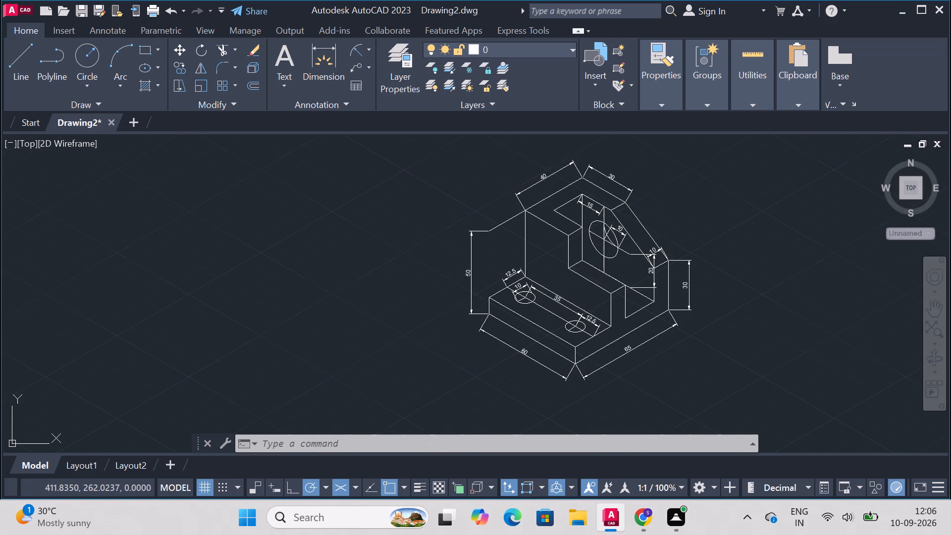
pyautogui.keyDown('ctrl'); pyautogui.scroll(1, 584, 274); pyautogui.keyUp('ctrl')
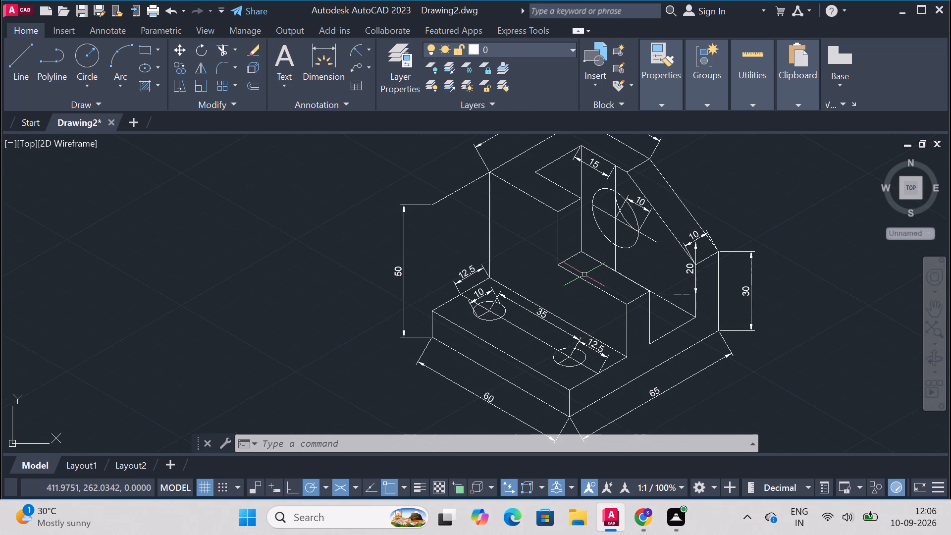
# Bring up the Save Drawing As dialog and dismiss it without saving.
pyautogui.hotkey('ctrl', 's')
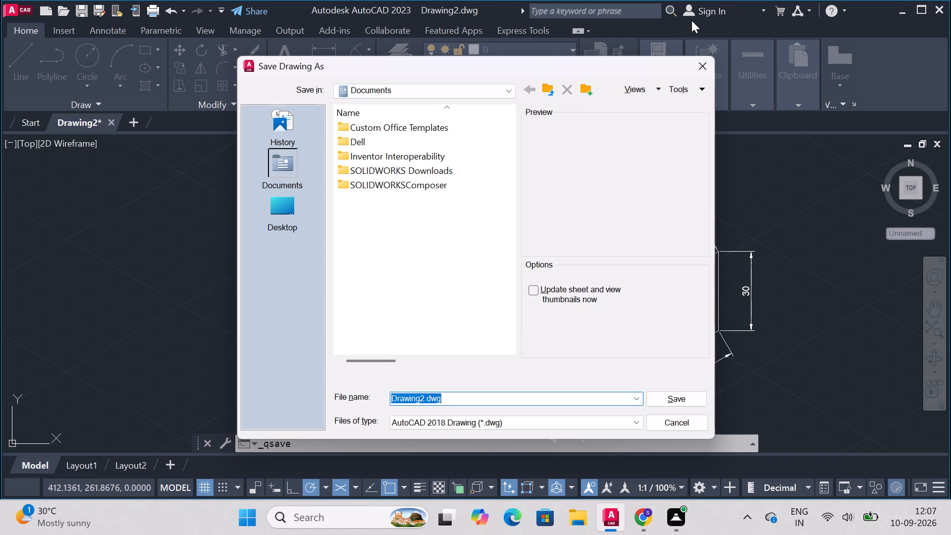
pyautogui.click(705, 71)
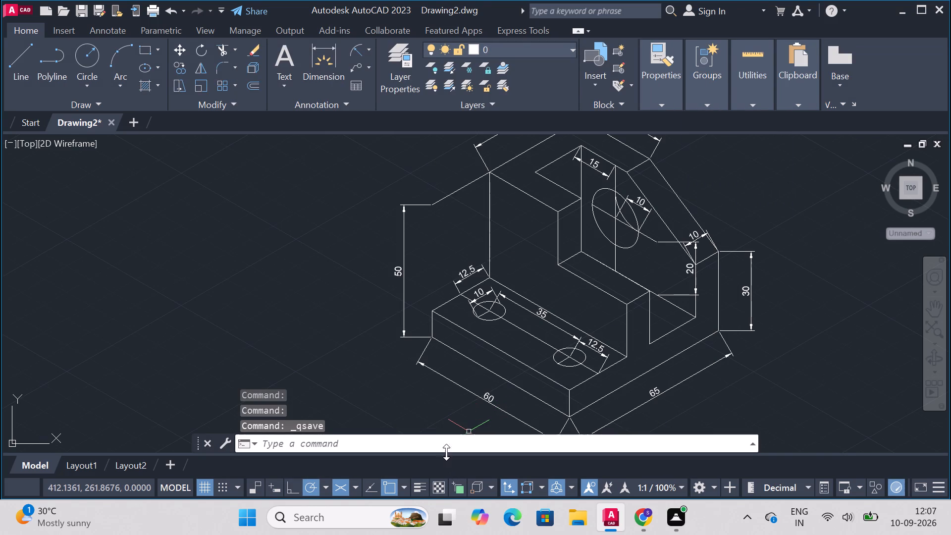
# Turn off command log recording with the LOGFILEOFF command.
pyautogui.click(445, 443)
pyautogui.write('lo')
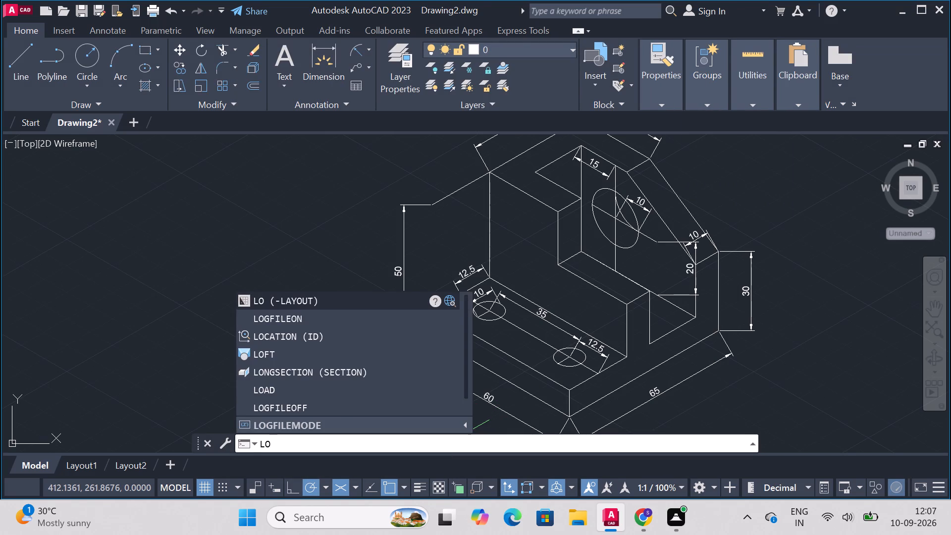
pyautogui.press('g')
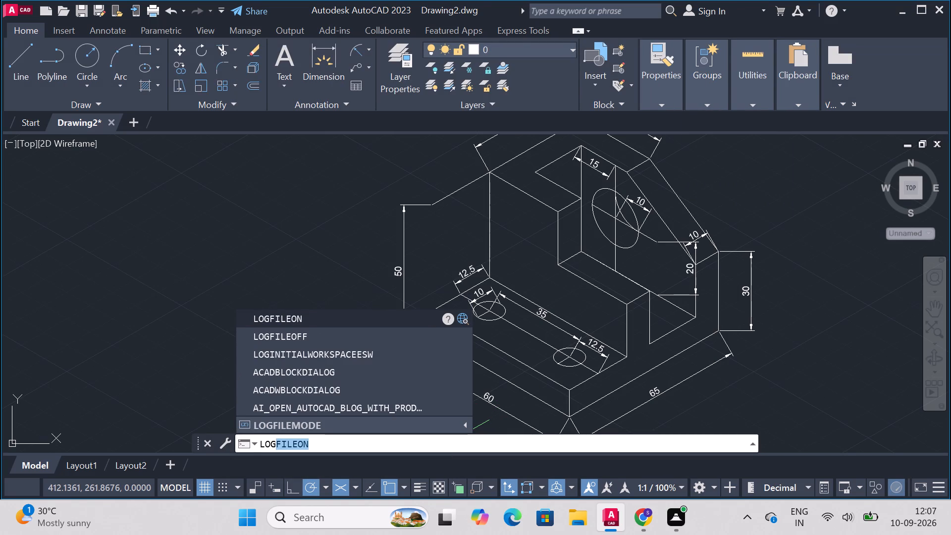
pyautogui.click(344, 332)
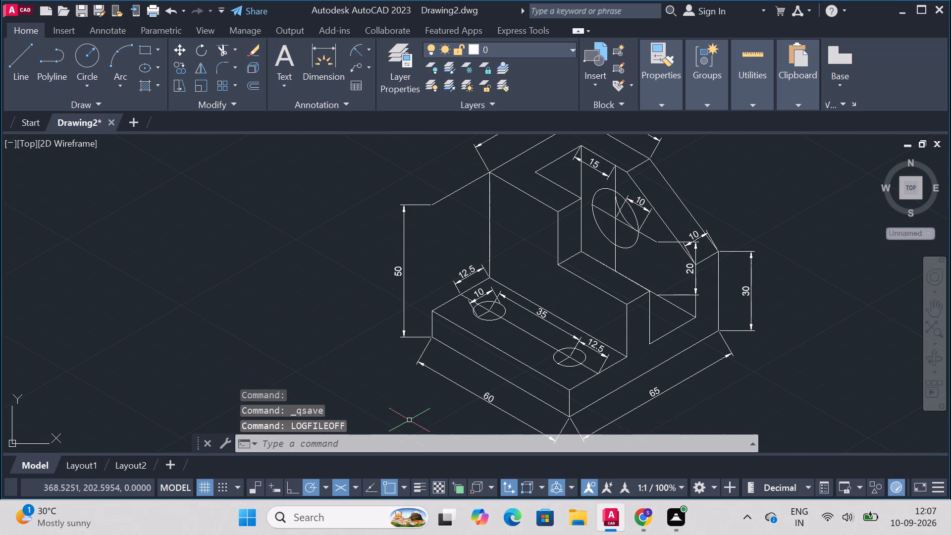
# Begin saving the drawing, choose the Desktop as the destination and clear the proposed file name.
pyautogui.hotkey('ctrl', 's')
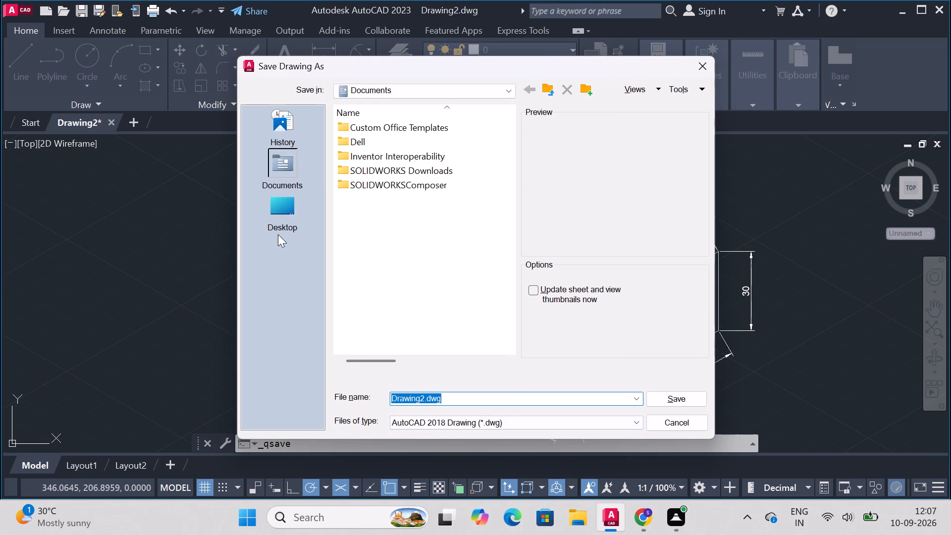
pyautogui.click(279, 214)
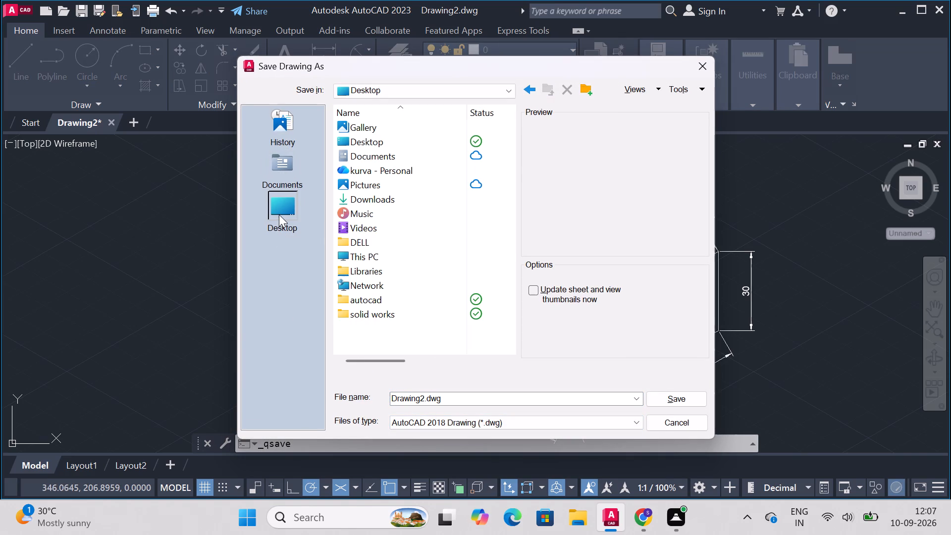
pyautogui.click(483, 397)
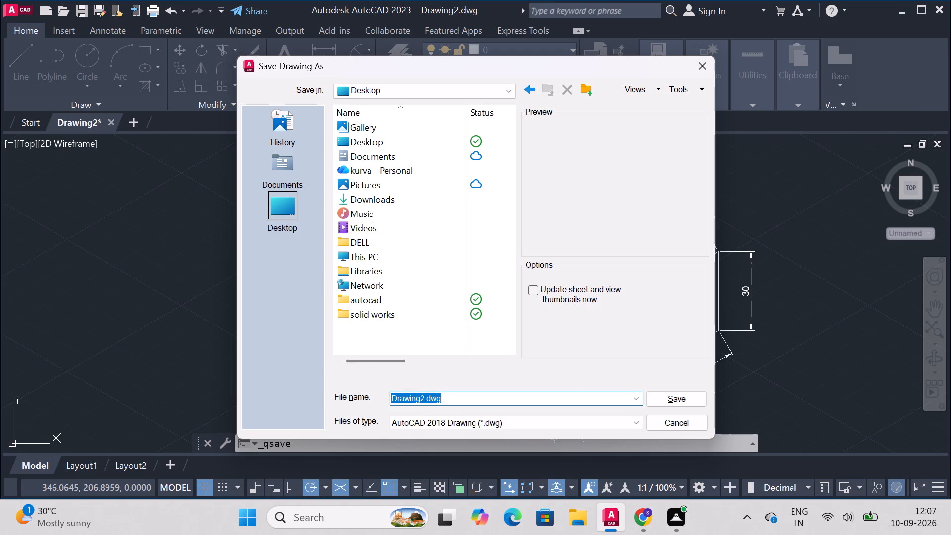
pyautogui.press('BackSpace')
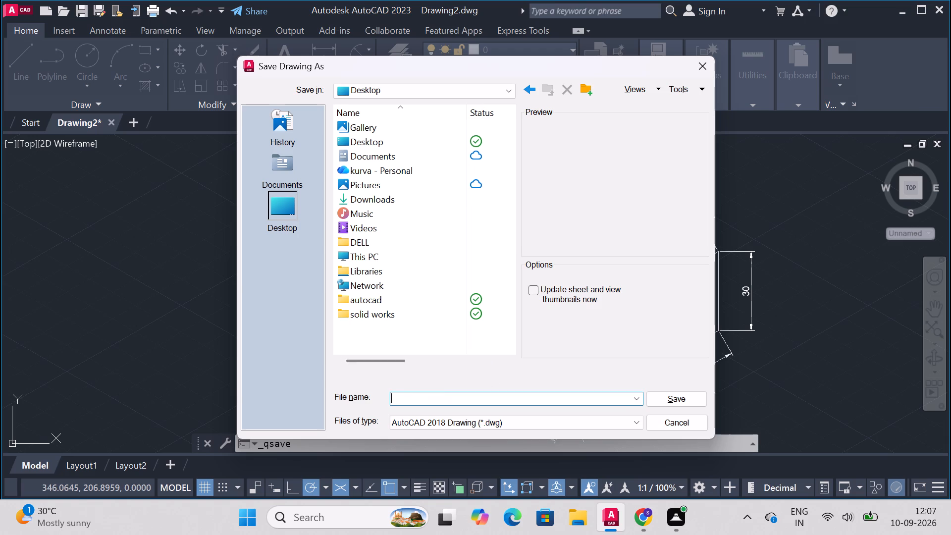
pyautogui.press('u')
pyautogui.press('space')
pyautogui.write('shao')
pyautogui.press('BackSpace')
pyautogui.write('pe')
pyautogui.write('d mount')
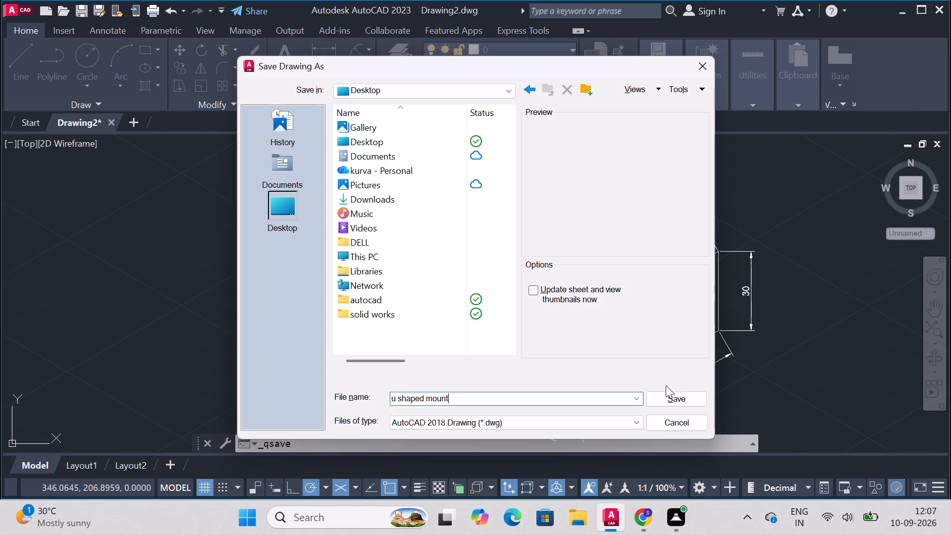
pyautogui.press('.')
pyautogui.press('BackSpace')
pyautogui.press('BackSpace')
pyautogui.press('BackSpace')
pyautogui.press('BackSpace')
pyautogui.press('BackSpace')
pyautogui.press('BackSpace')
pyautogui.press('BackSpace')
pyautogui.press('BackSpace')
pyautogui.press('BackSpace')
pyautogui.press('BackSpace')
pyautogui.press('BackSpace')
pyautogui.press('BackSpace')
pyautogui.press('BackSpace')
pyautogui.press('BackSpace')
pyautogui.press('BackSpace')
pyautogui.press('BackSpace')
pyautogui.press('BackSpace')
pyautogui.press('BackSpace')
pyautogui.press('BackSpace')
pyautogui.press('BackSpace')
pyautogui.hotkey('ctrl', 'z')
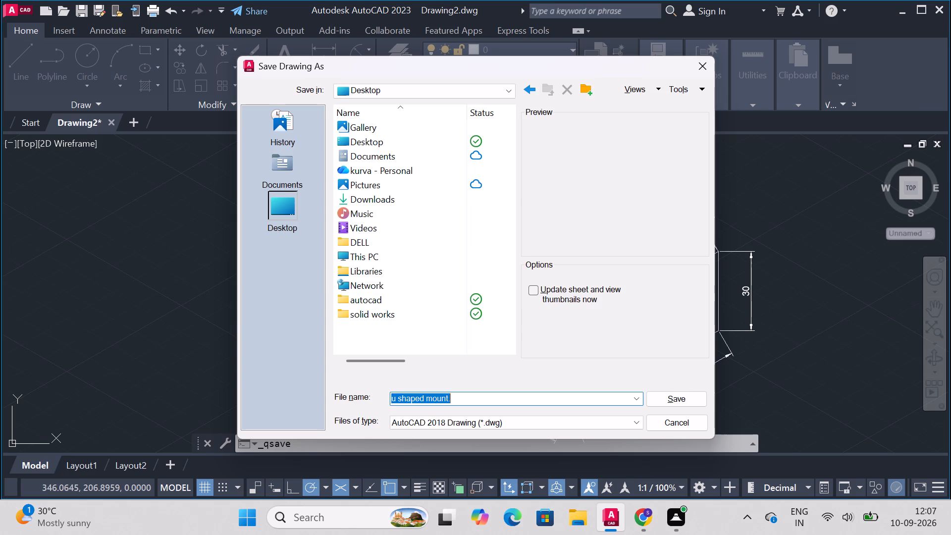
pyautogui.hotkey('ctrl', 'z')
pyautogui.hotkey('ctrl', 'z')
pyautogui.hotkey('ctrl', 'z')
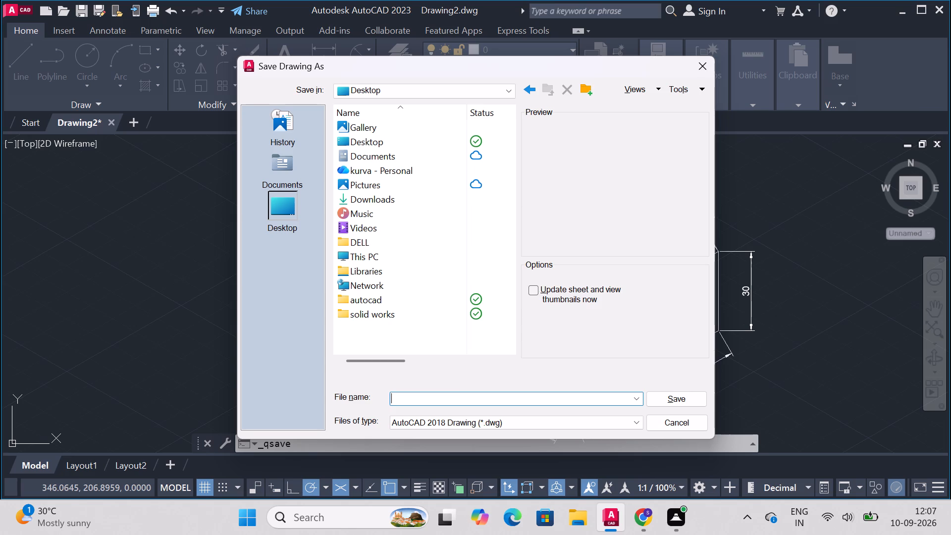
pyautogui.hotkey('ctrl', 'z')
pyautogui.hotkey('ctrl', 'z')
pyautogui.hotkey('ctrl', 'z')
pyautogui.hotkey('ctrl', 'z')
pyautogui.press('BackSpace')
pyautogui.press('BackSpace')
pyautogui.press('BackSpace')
# Name the file "u shaped mount" and save it as an AutoCAD 2018 drawing on the Desktop.
pyautogui.press('u')
pyautogui.press('space')
pyautogui.write('shaped mount')
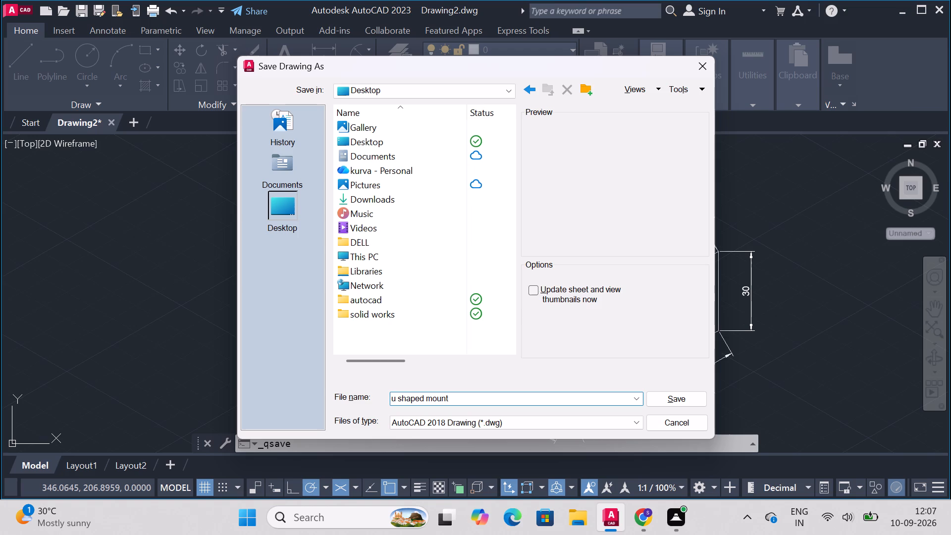
pyautogui.click(697, 396)
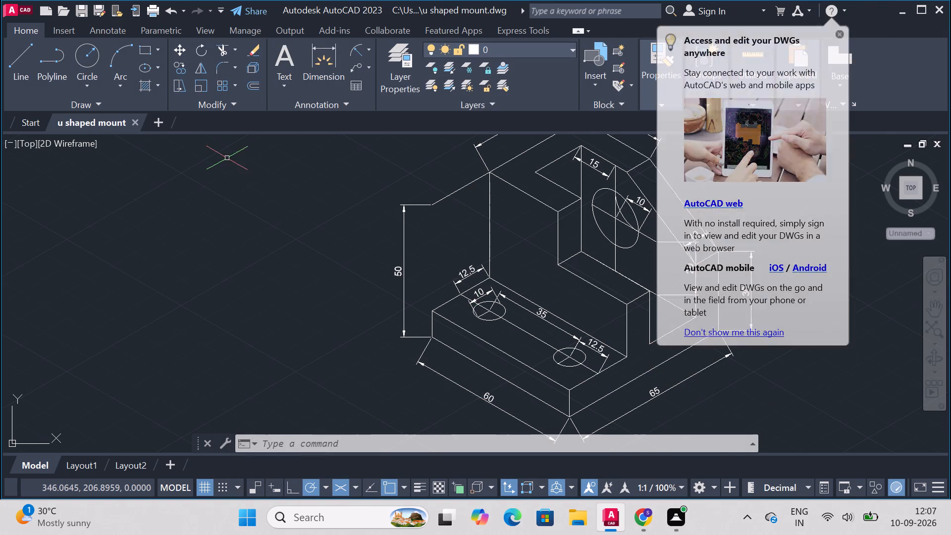
# Configure a plot with DWG To PDF.pc3, a window plot area enclosing the whole dimensioned bracket, and landscape orientation.
pyautogui.write('plot')
pyautogui.press('Return')
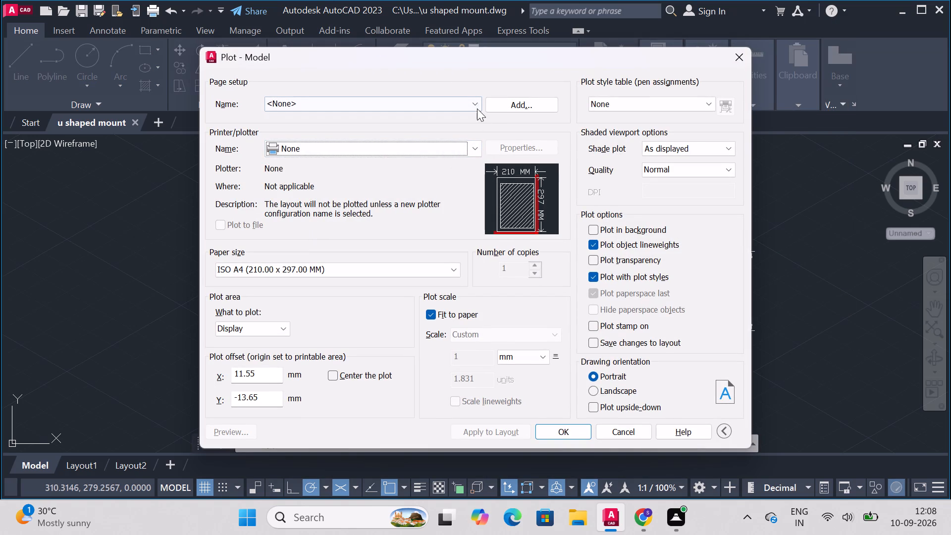
pyautogui.click(470, 149)
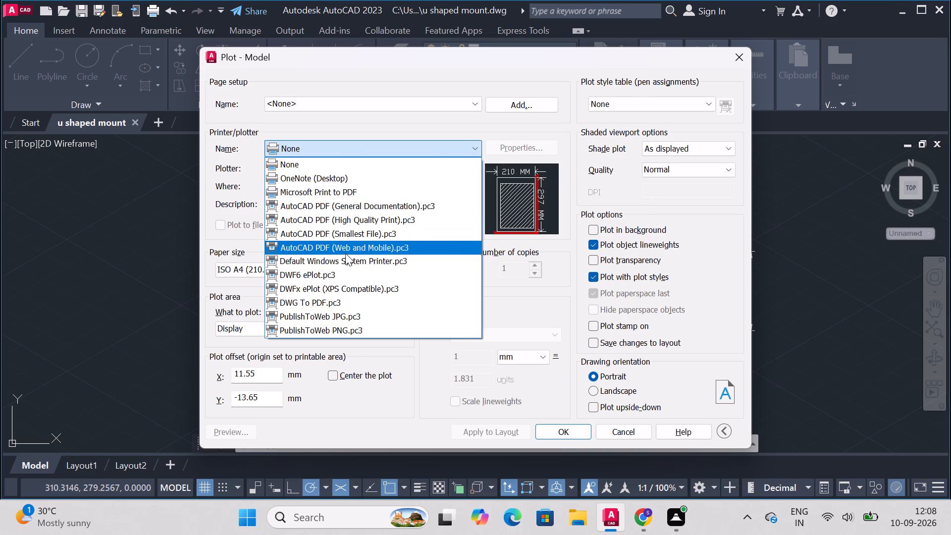
pyautogui.doubleClick(337, 306)
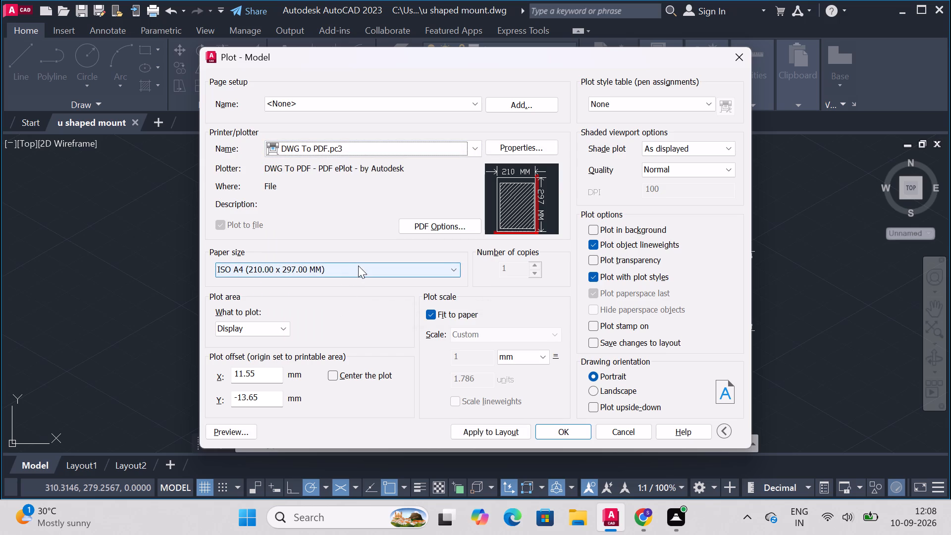
pyautogui.click(266, 328)
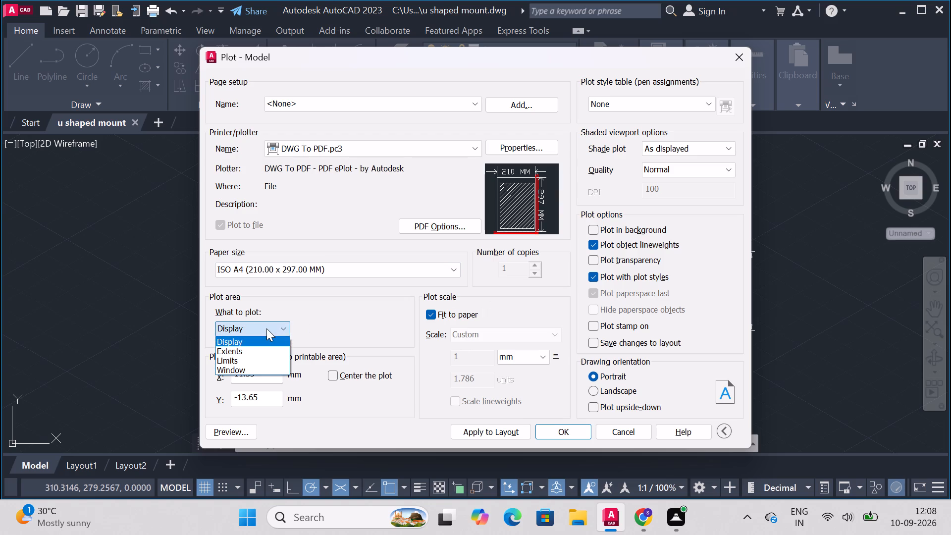
pyautogui.click(251, 366)
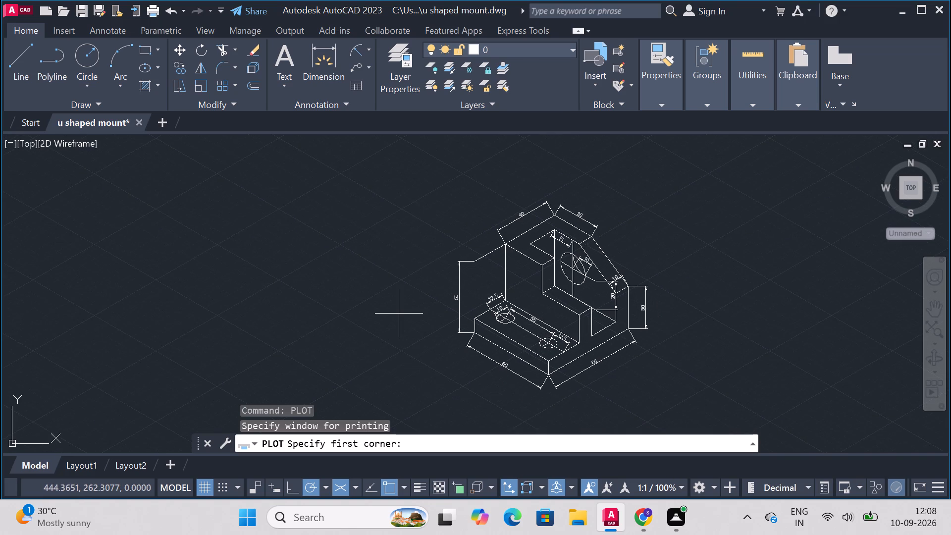
pyautogui.moveTo(404, 176); pyautogui.dragTo(712, 423)
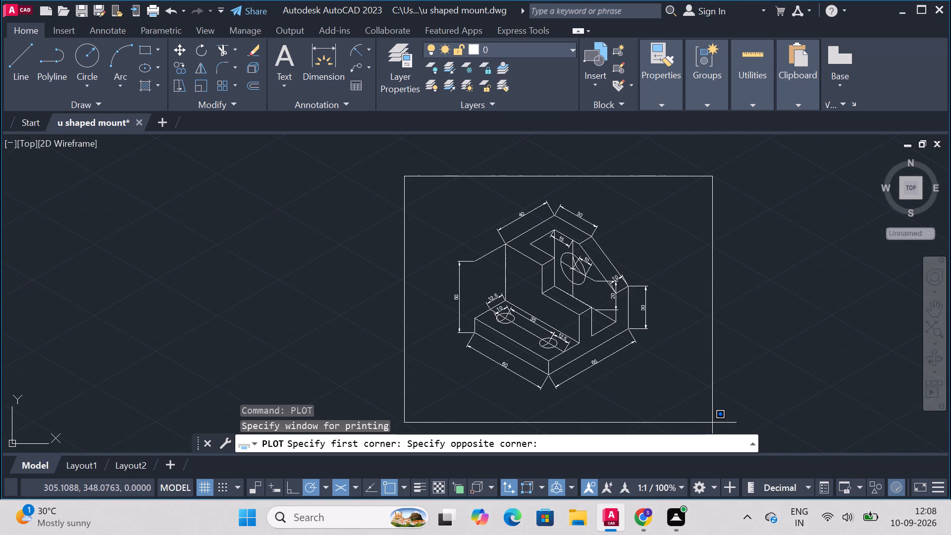
pyautogui.click(712, 423)
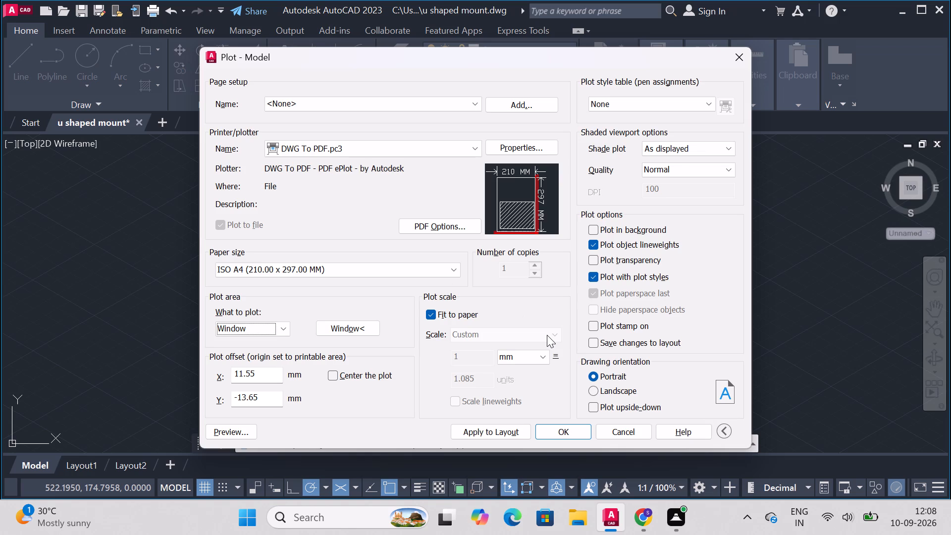
pyautogui.click(592, 390)
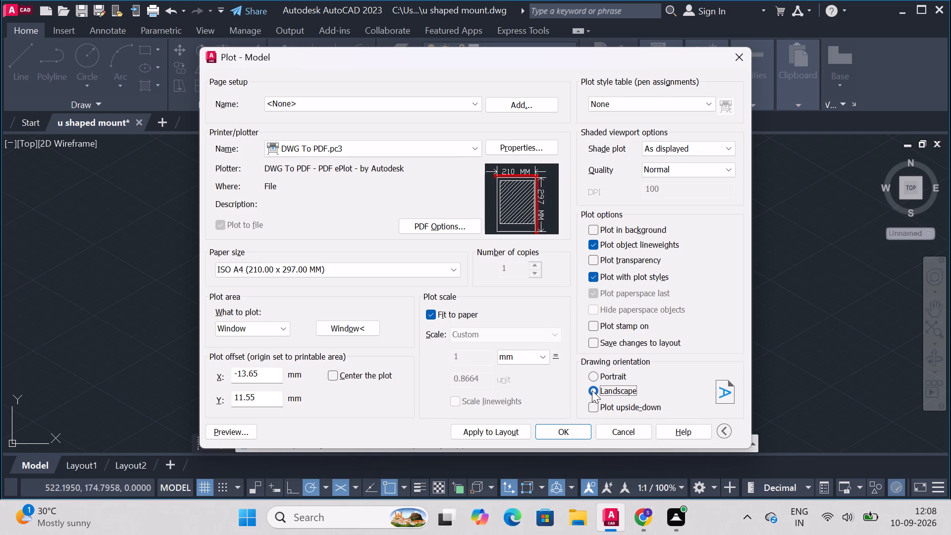
# Plot the drawing to the Desktop as "u shaped mount-Model.pdf".
pyautogui.click(572, 432)
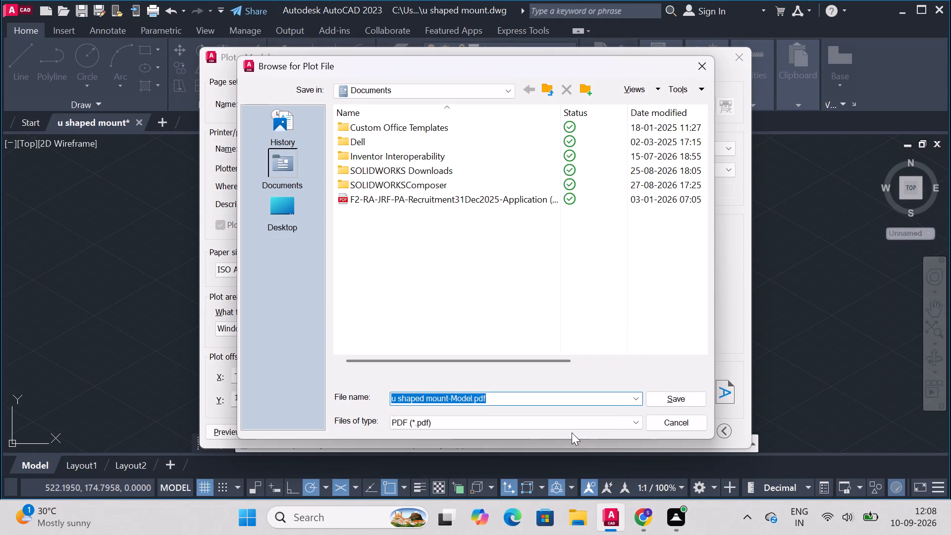
pyautogui.click(279, 211)
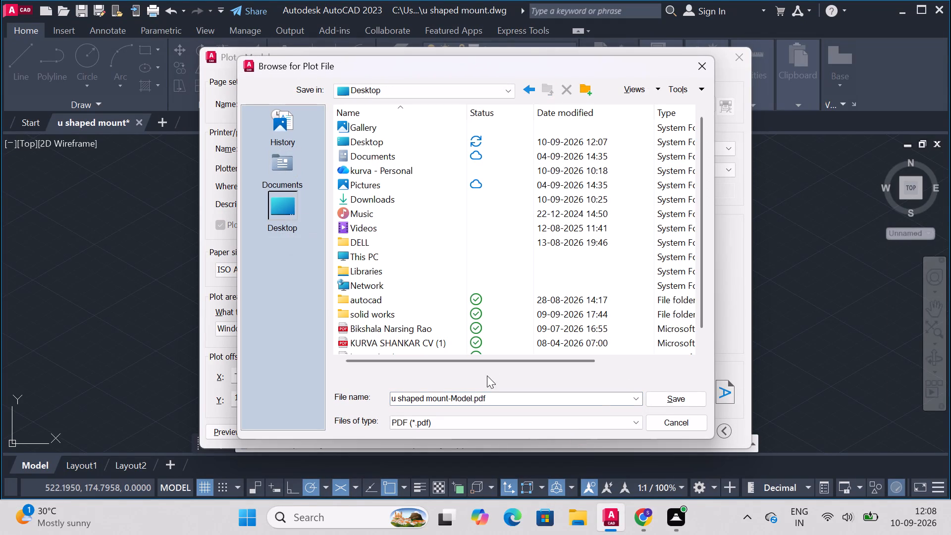
pyautogui.click(670, 402)
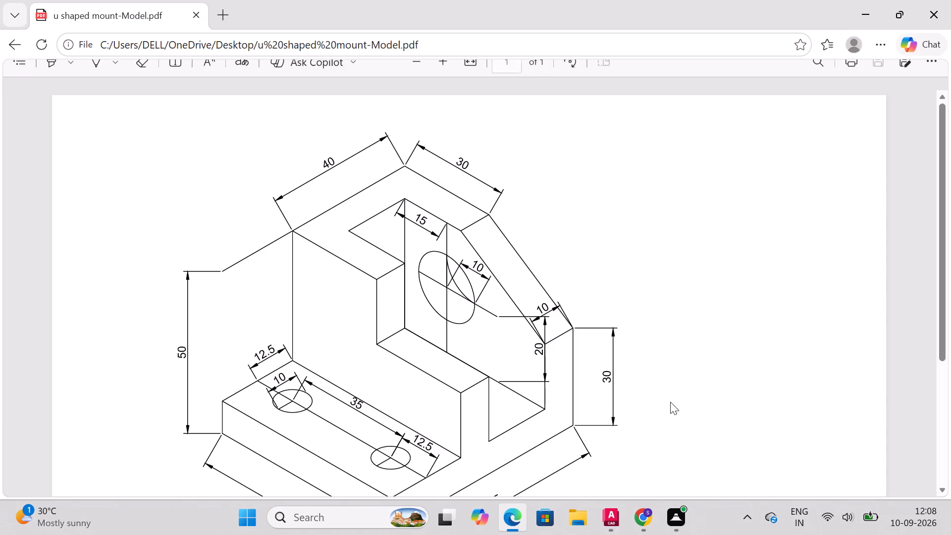
# Check the whole bracket and its dimensions in the plotted PDF, and minimise the browser window.
pyautogui.click(520, 365)
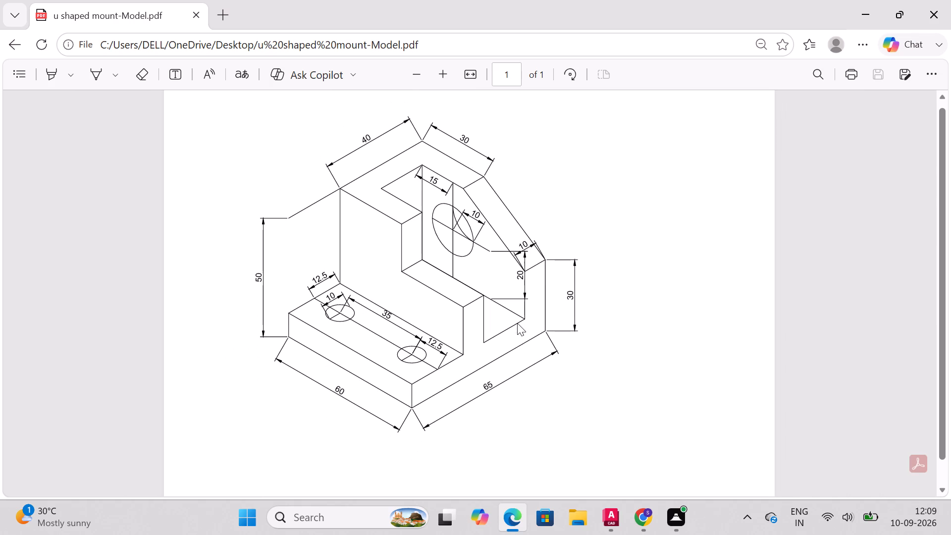
pyautogui.click(852, 11)
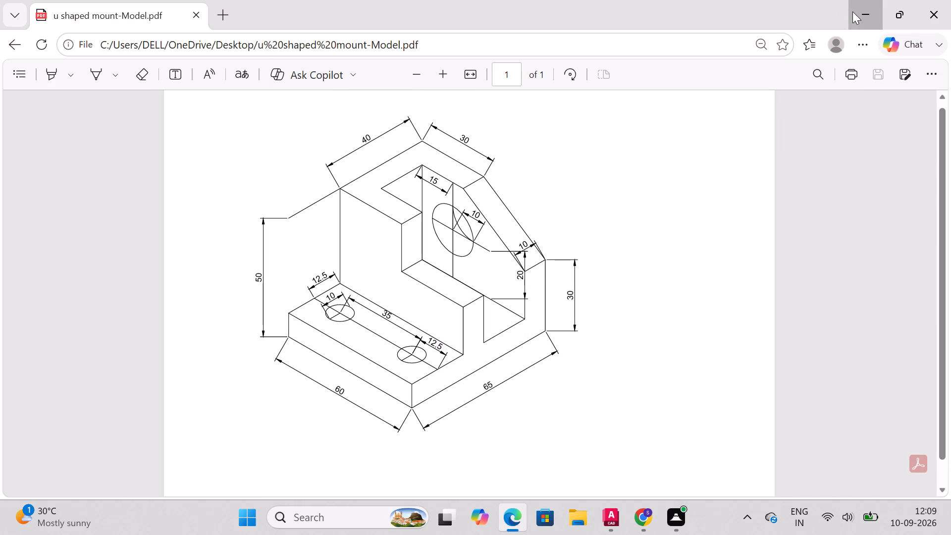